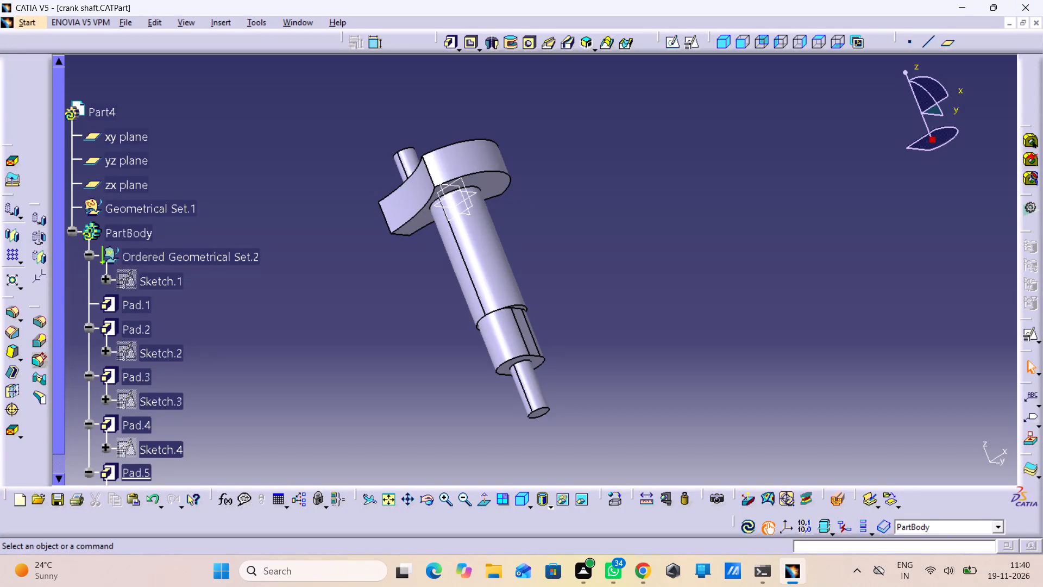
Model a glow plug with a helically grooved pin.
Close the open part documents, including crank shaft and engine, and keep Product1 open without saving it.
left_click(1036, 21)
left_click(1036, 21)
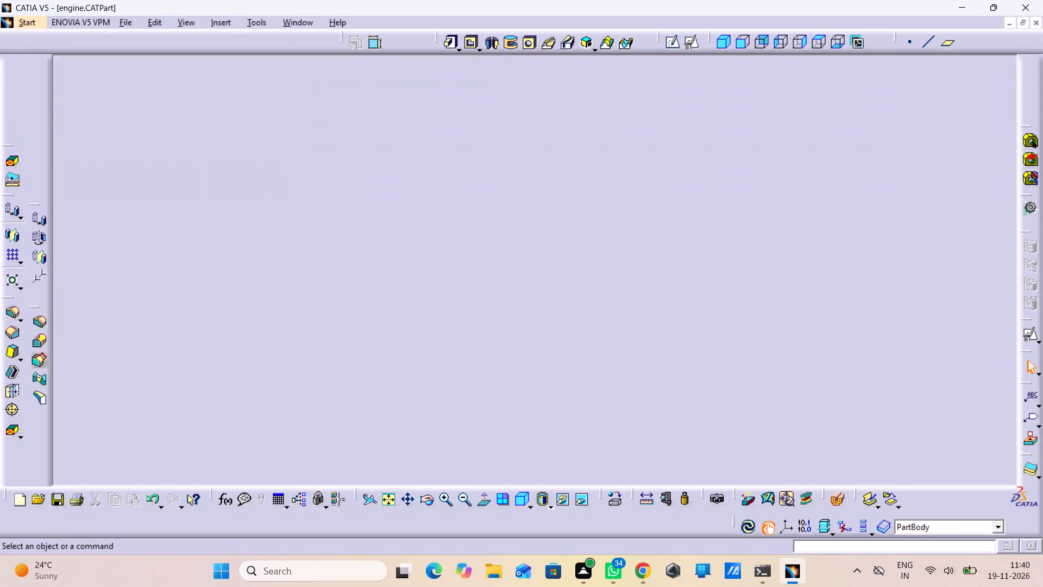
left_click(1036, 21)
left_click(1036, 22)
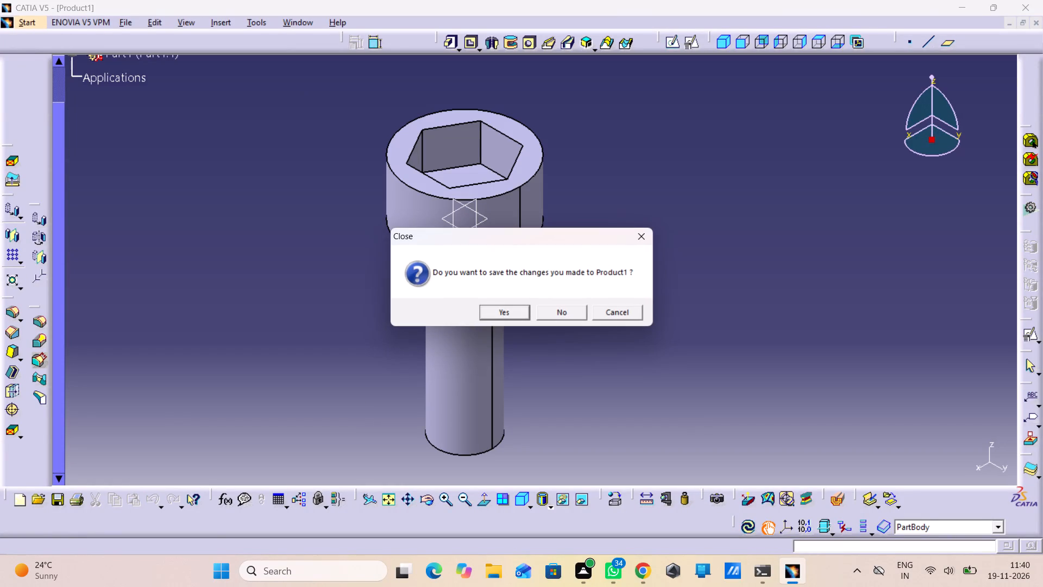
left_click(713, 261)
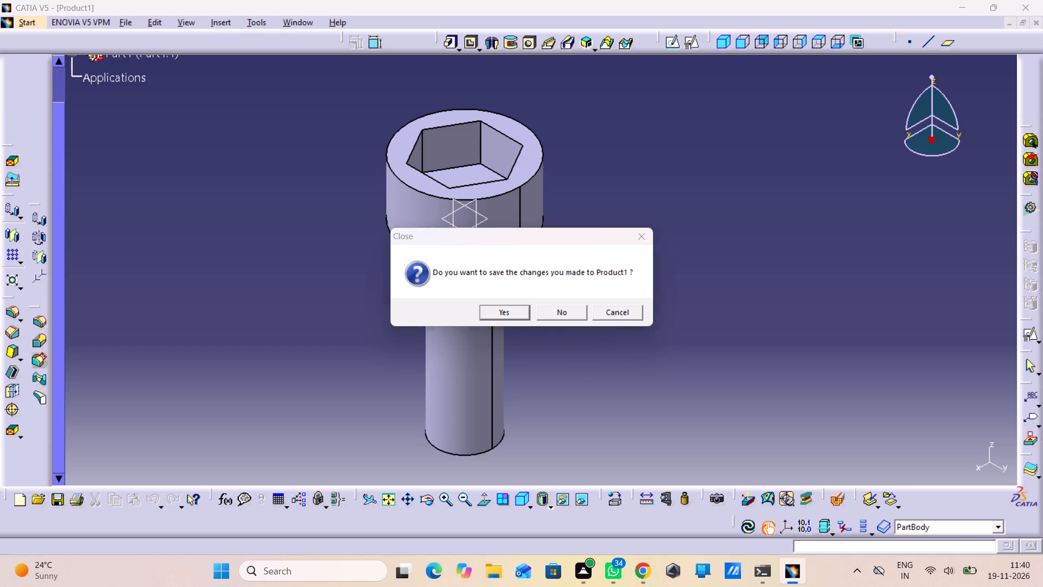
left_click(649, 235)
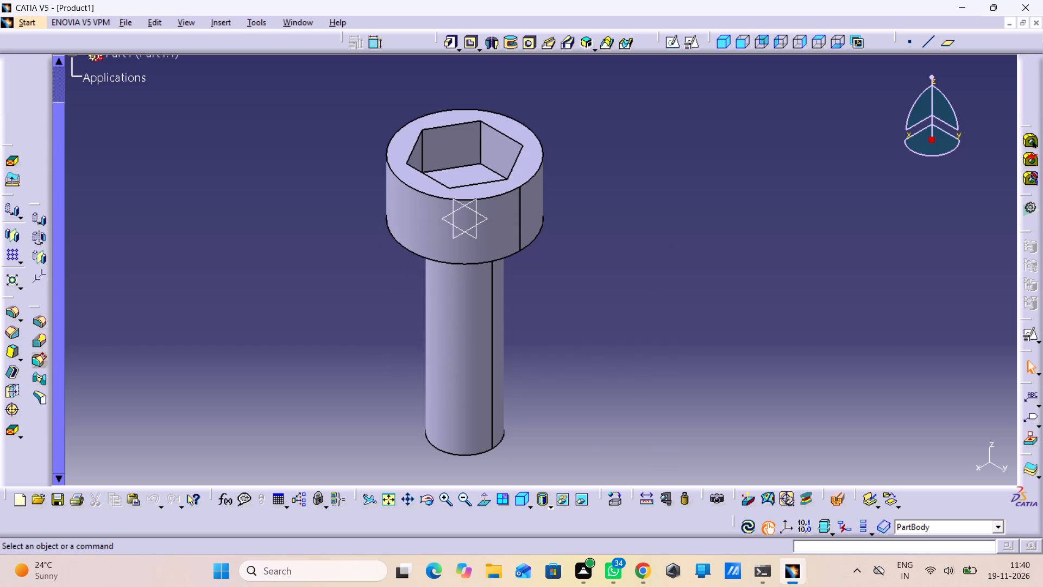
Create a new Part Design part named Part2 with hybrid design, a geometrical set and an ordered geometrical set.
left_click(32, 22)
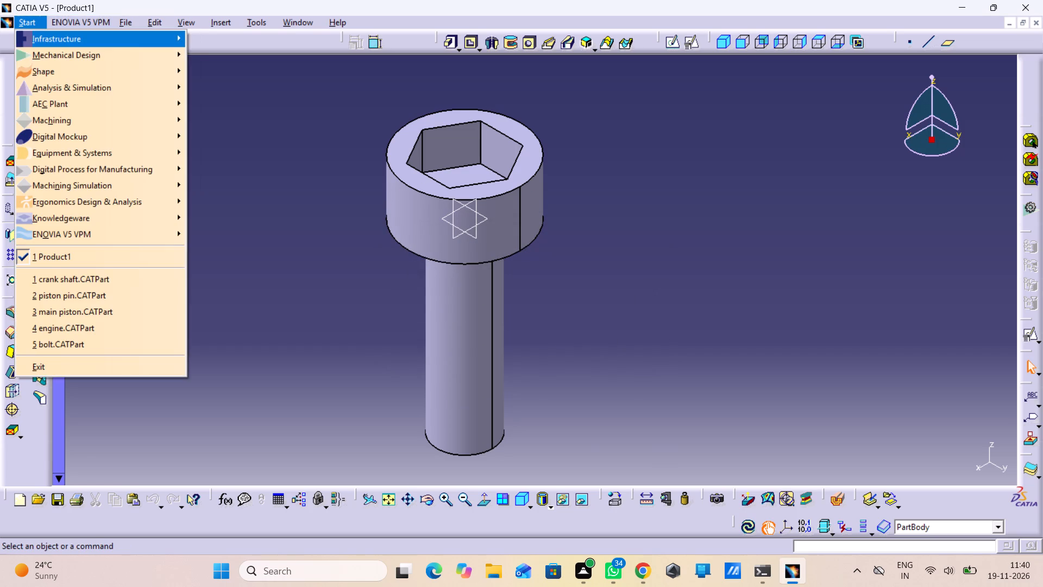
left_click(44, 49)
left_click(208, 59)
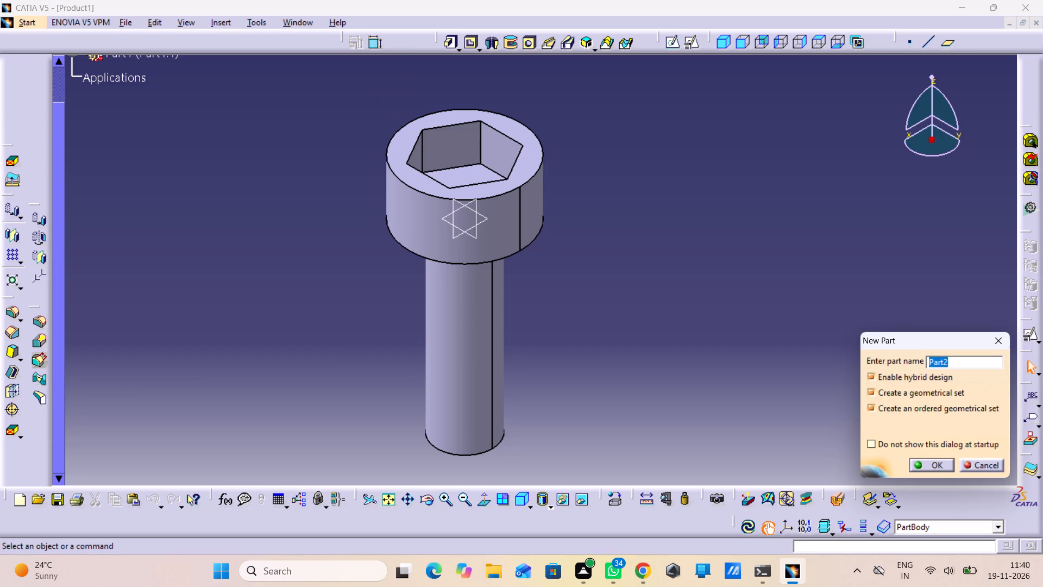
left_click(938, 470)
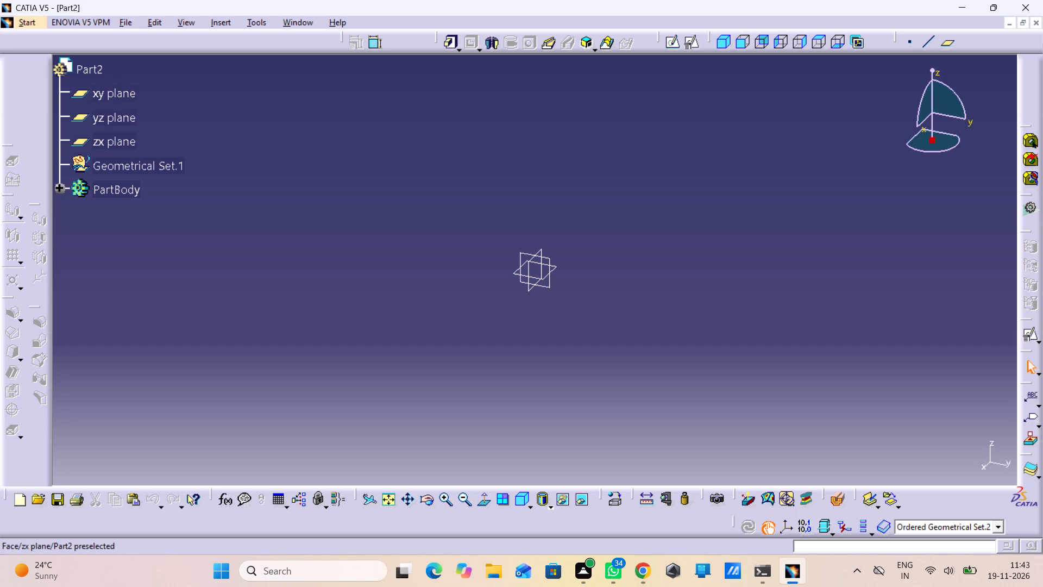
Open a positioned sketch on the zx plane with implicit origin and orientation.
left_click_drag(526, 270, 529, 277)
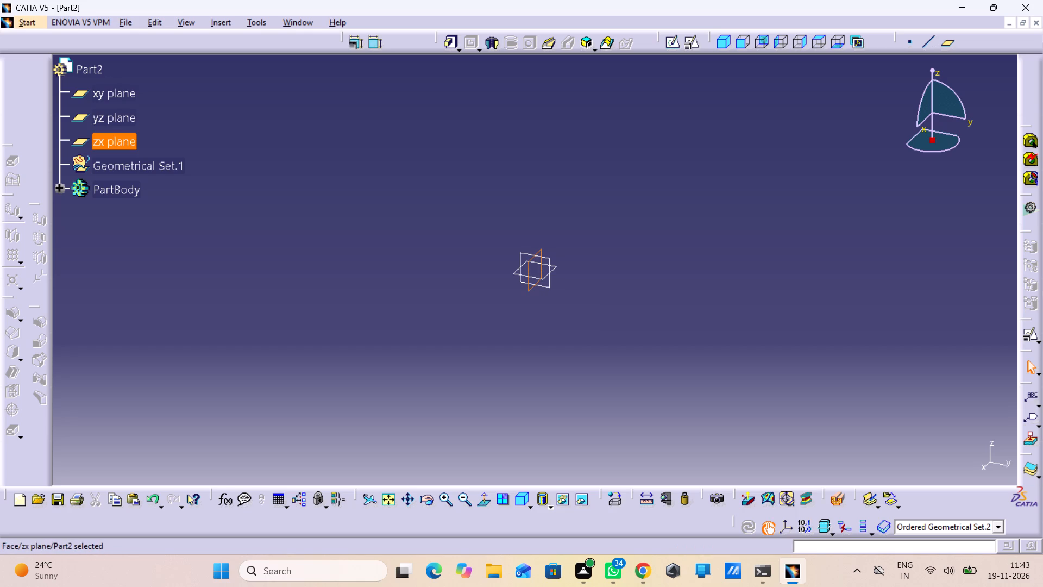
left_click(1030, 336)
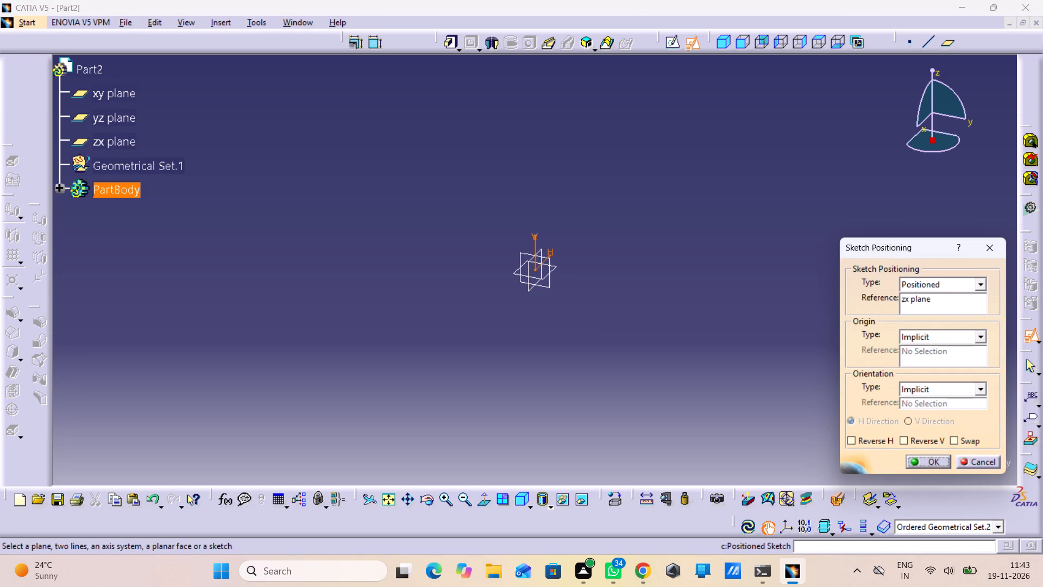
left_click(921, 469)
left_click(907, 459)
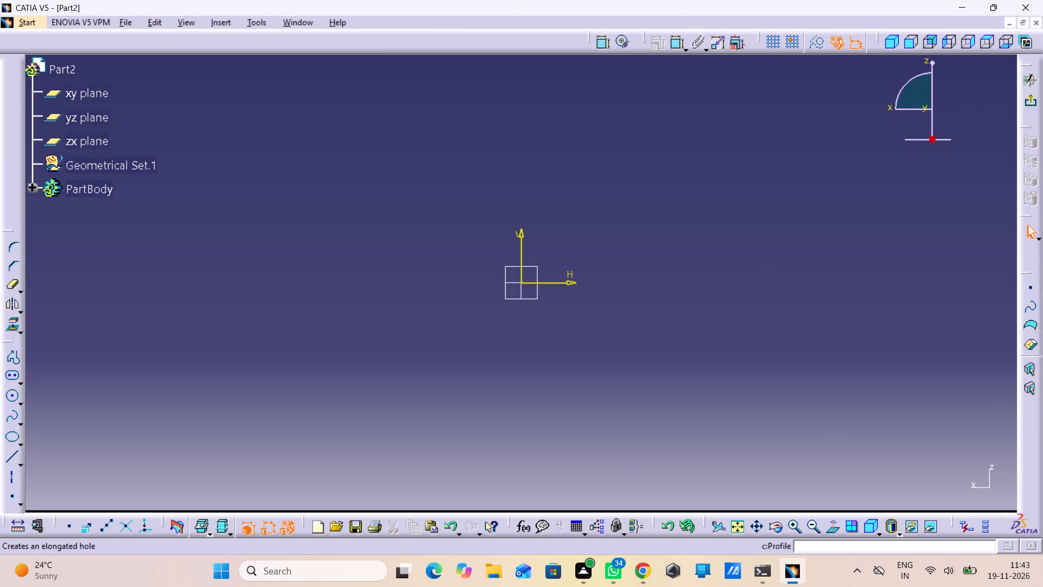
Start a stepped profile at about H 40 mm on the horizontal axis, out to H 98, up to V 91.5 and back to H 81.
double_click(12, 353)
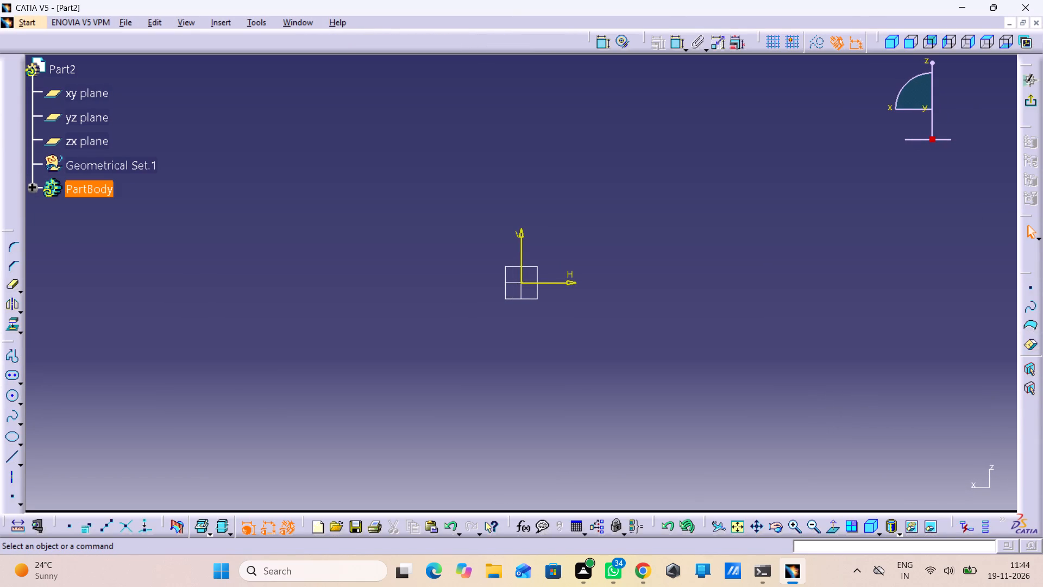
triple_click(16, 357)
left_click(16, 357)
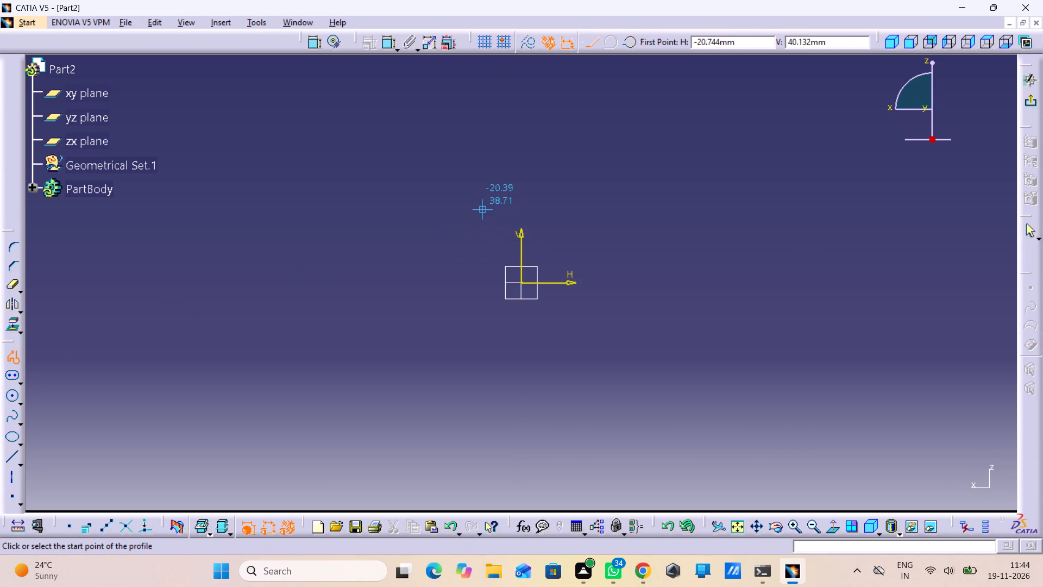
left_click(597, 284)
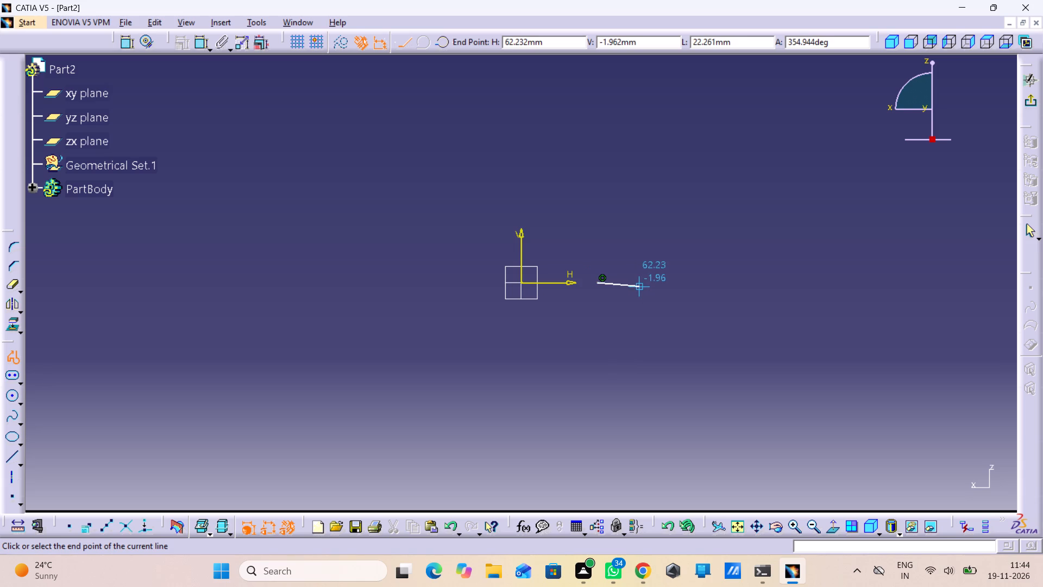
left_click(645, 282)
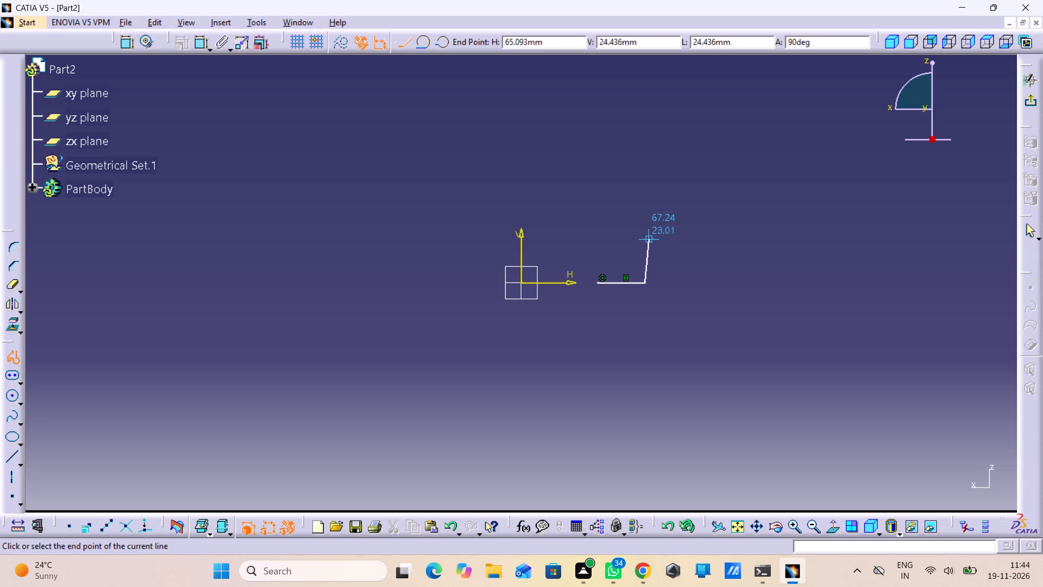
left_click(645, 215)
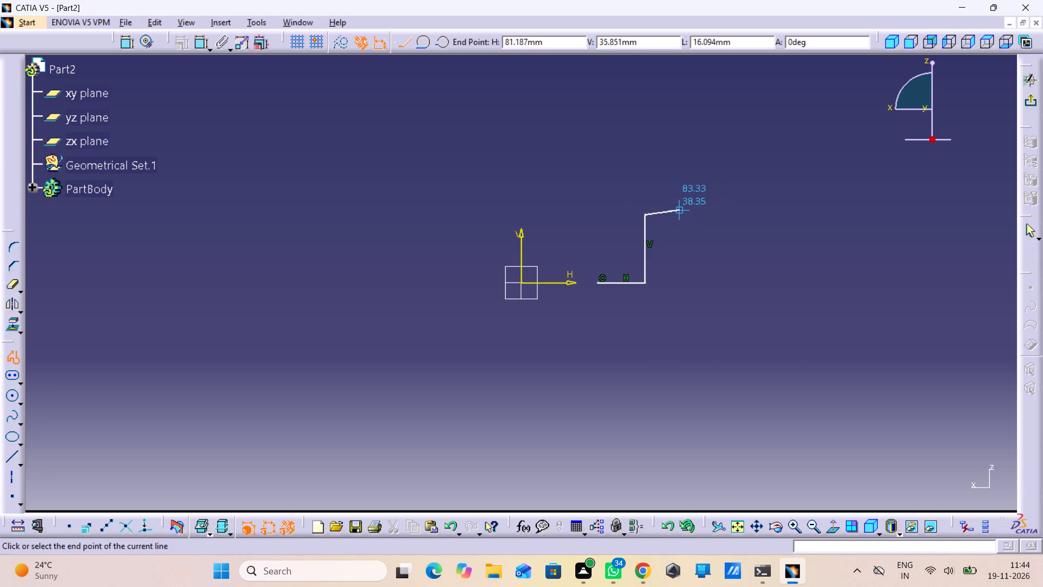
left_click(675, 215)
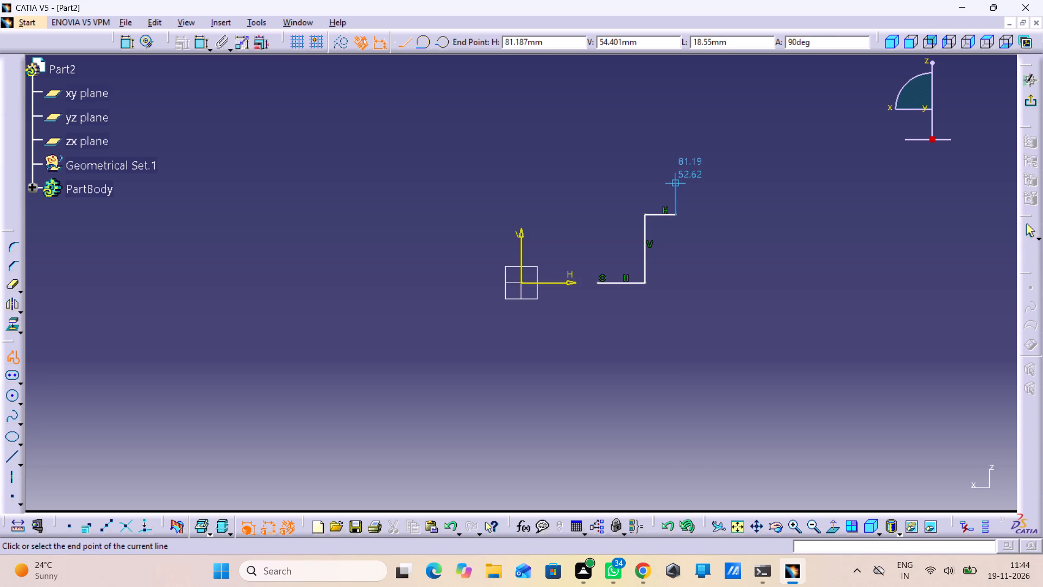
left_click(674, 178)
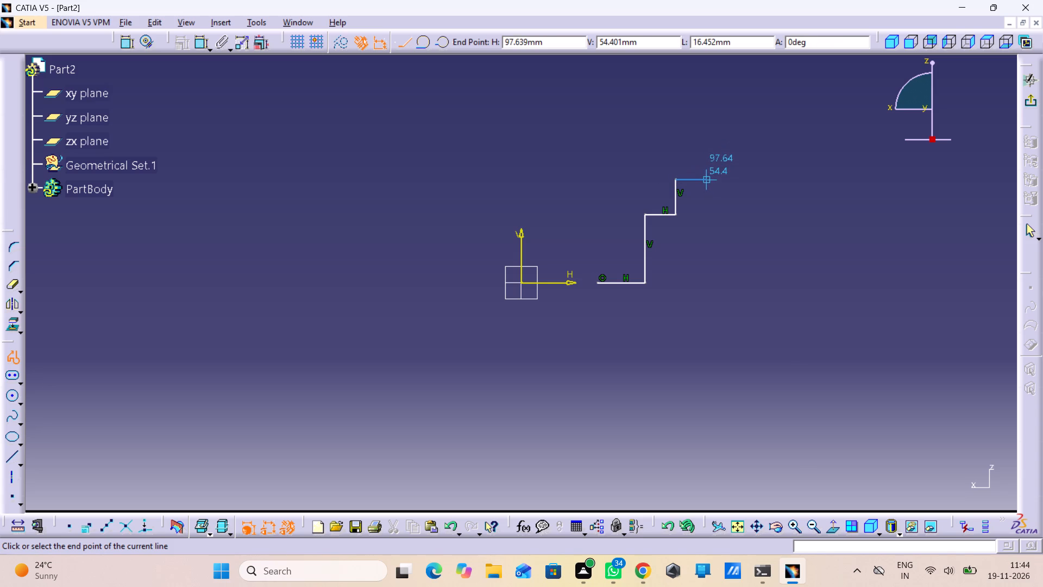
left_click(706, 178)
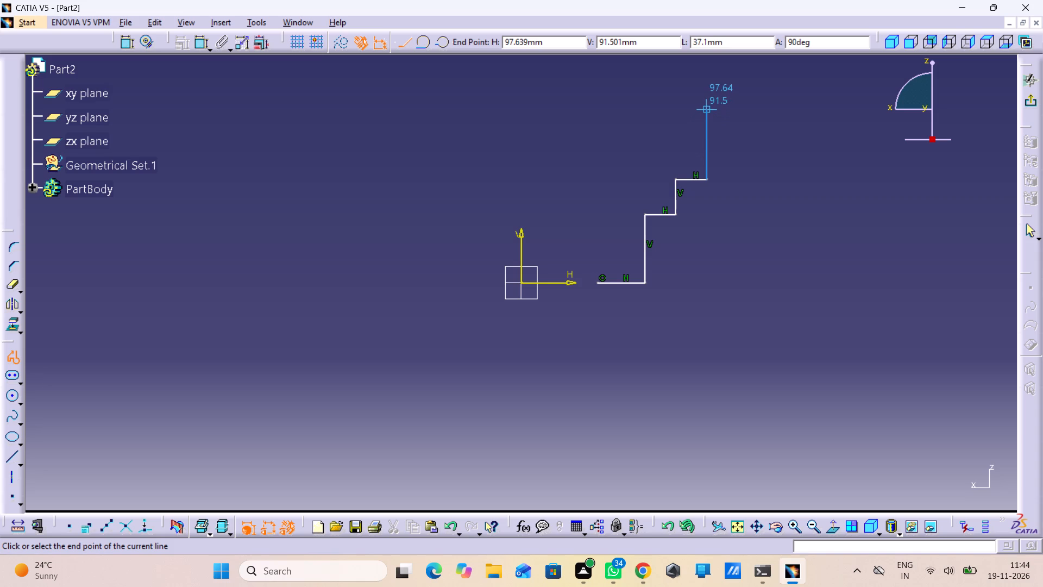
left_click(707, 110)
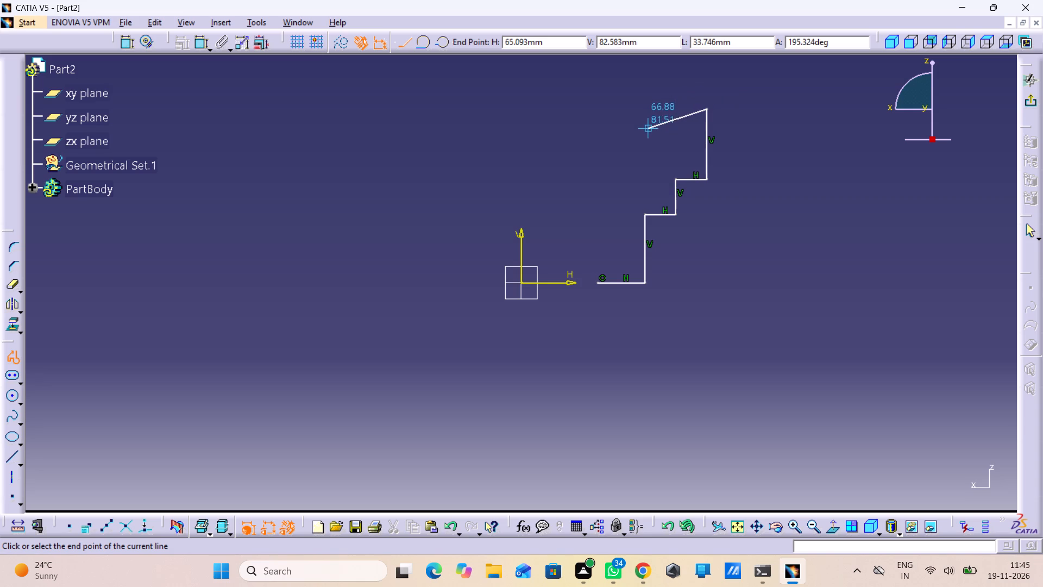
left_click(673, 108)
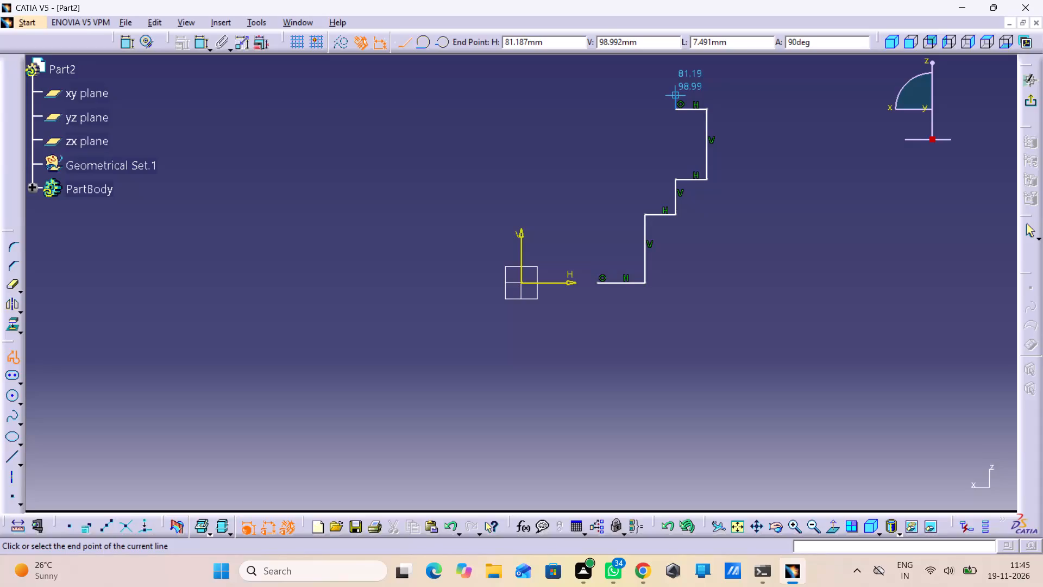
Continue the profile up to about V 114 mm, inward to H 62.5 mm, and up to V 132 mm.
middle_click_drag(674, 96, 675, 126)
right_click(674, 96)
middle_click_drag(669, 125, 680, 189)
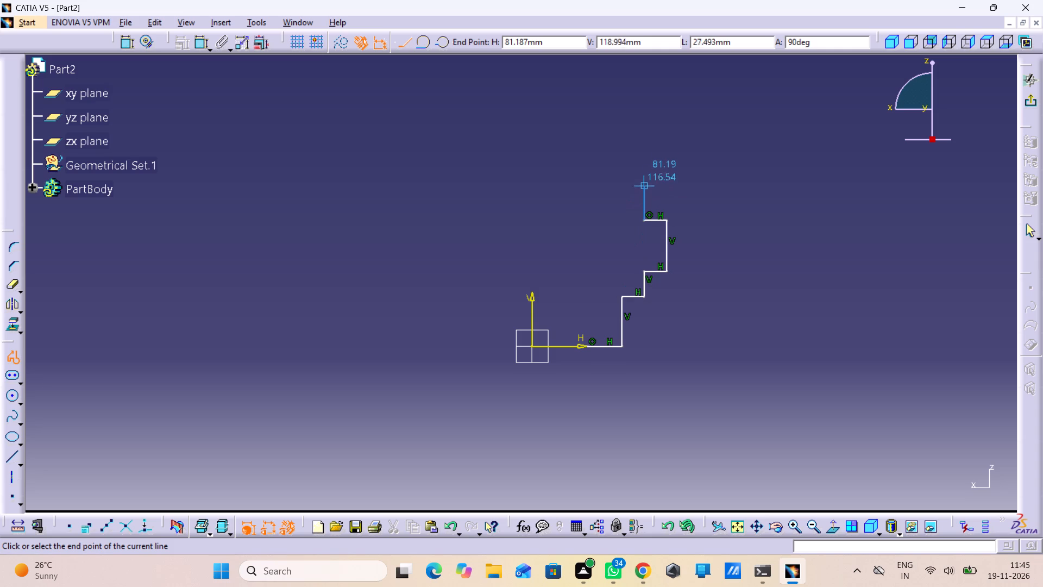
left_click(645, 191)
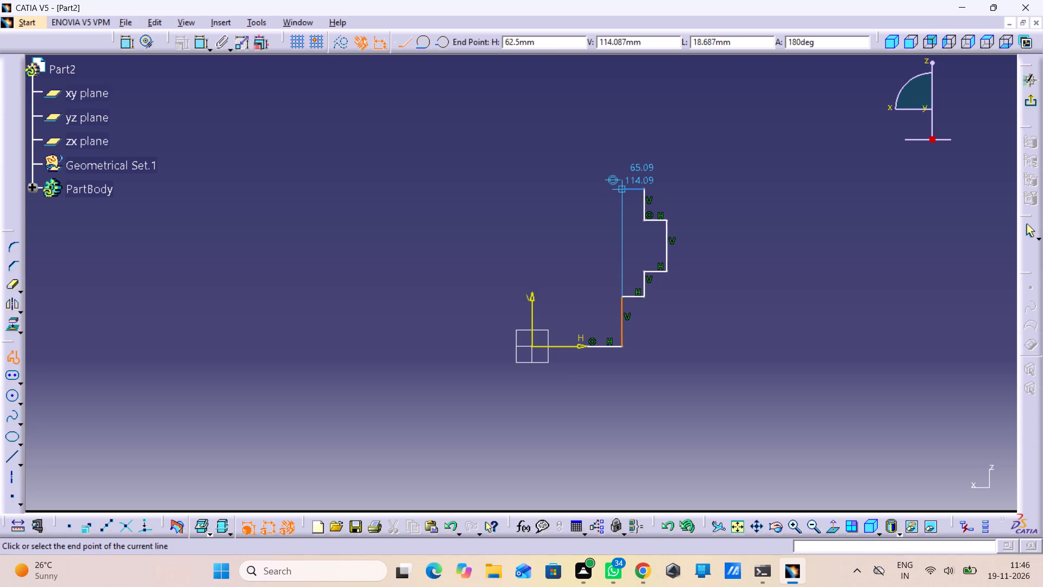
left_click(618, 189)
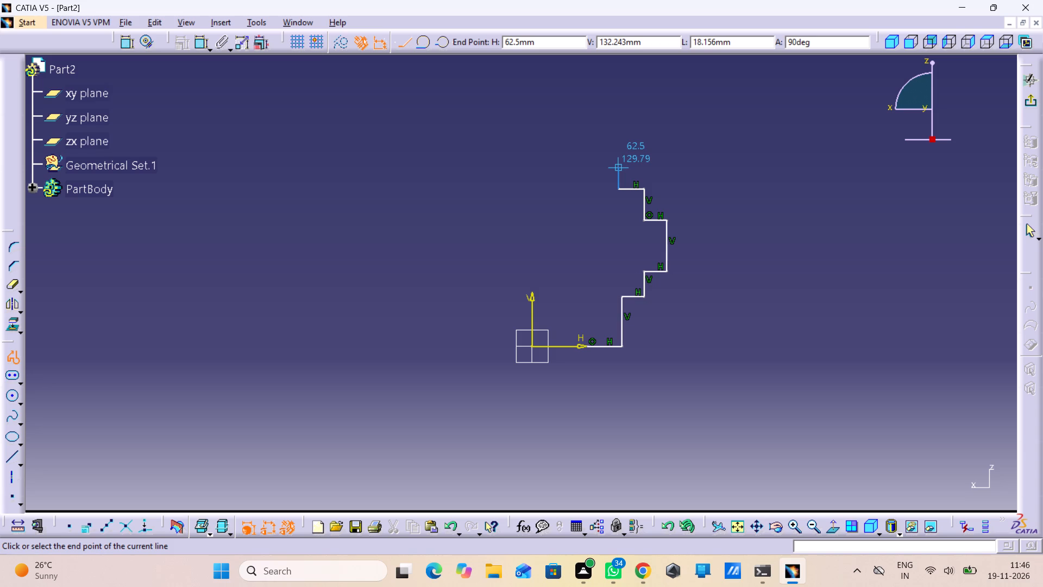
left_click(620, 164)
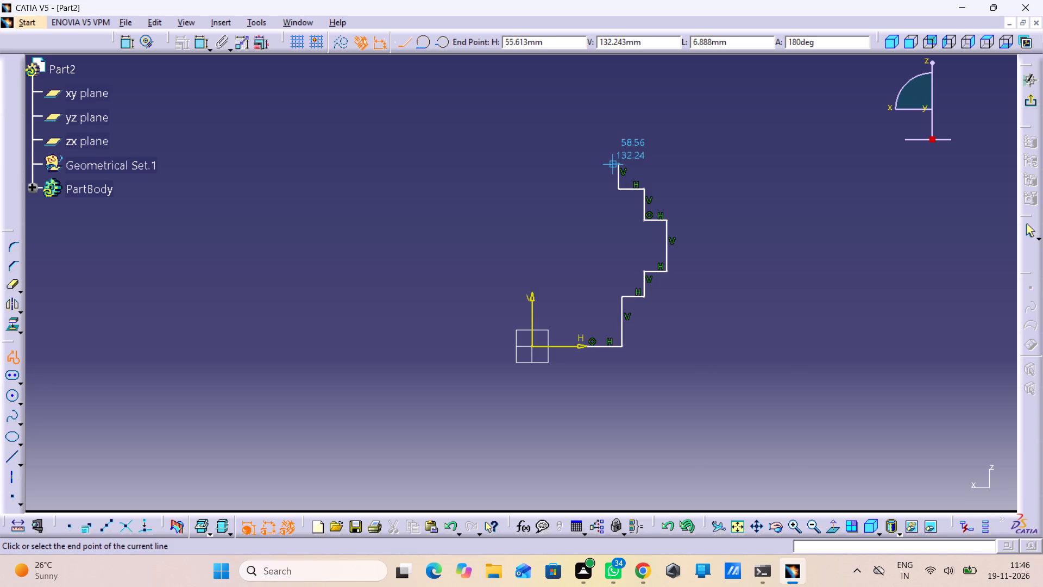
Draw a notch in to about H 55.6 mm between V 132 and 144, then a second inward step at V 156 up to V 168.
left_click(610, 166)
left_click(608, 148)
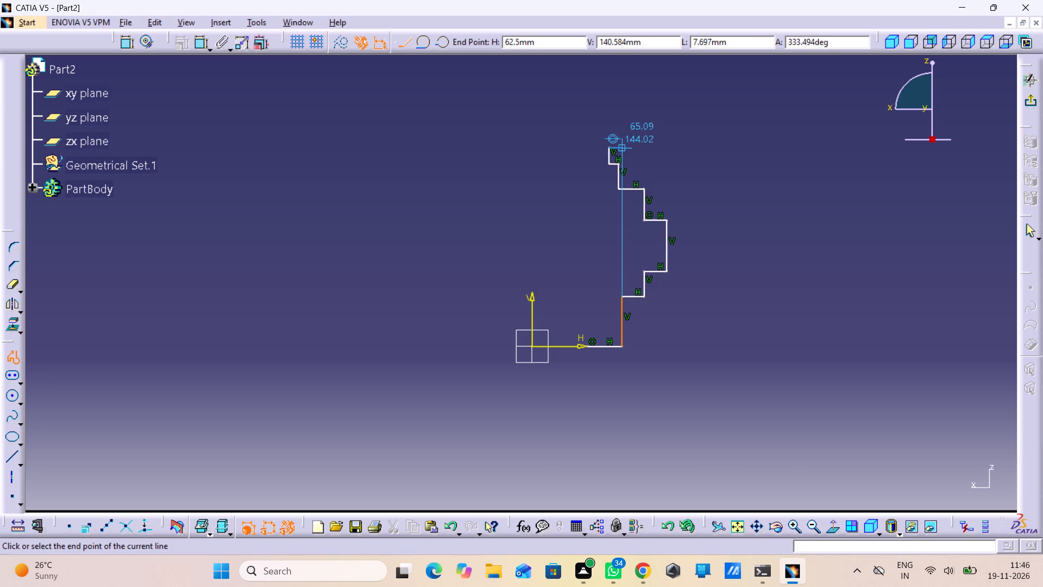
left_click(618, 149)
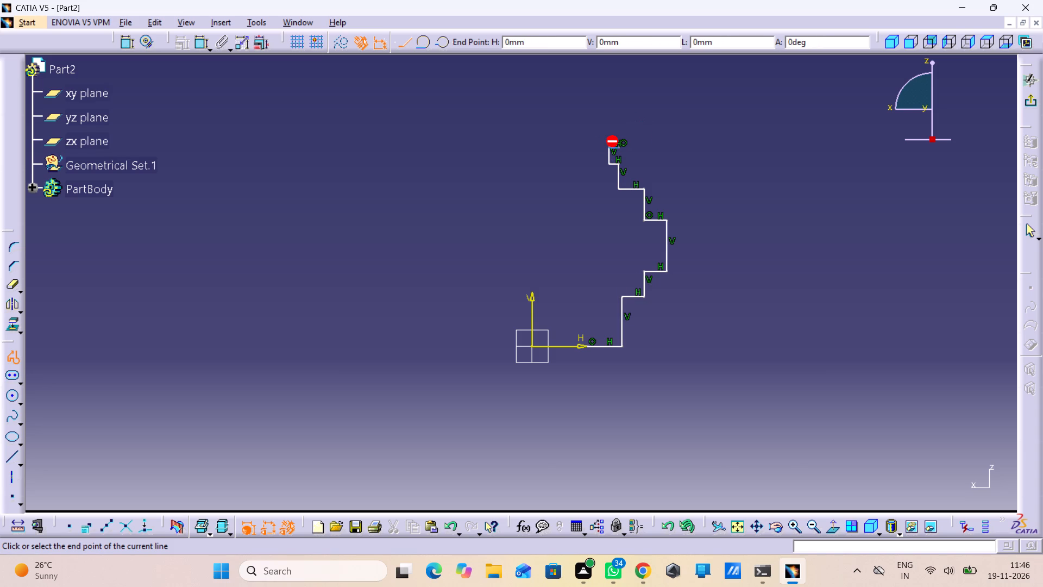
middle_click_drag(618, 148, 621, 124)
right_click(618, 148)
middle_click_drag(621, 124, 613, 358)
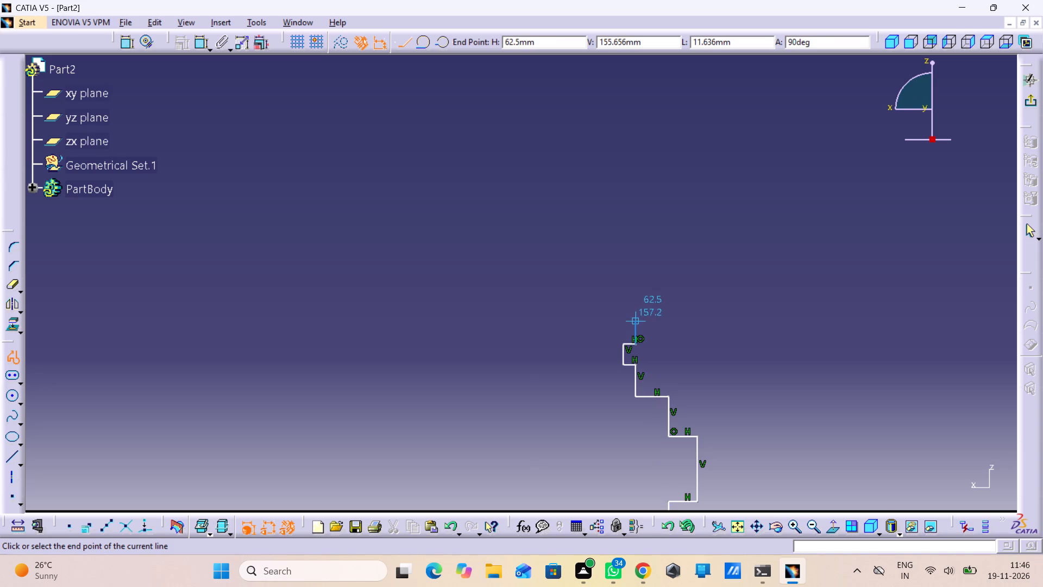
left_click(634, 325)
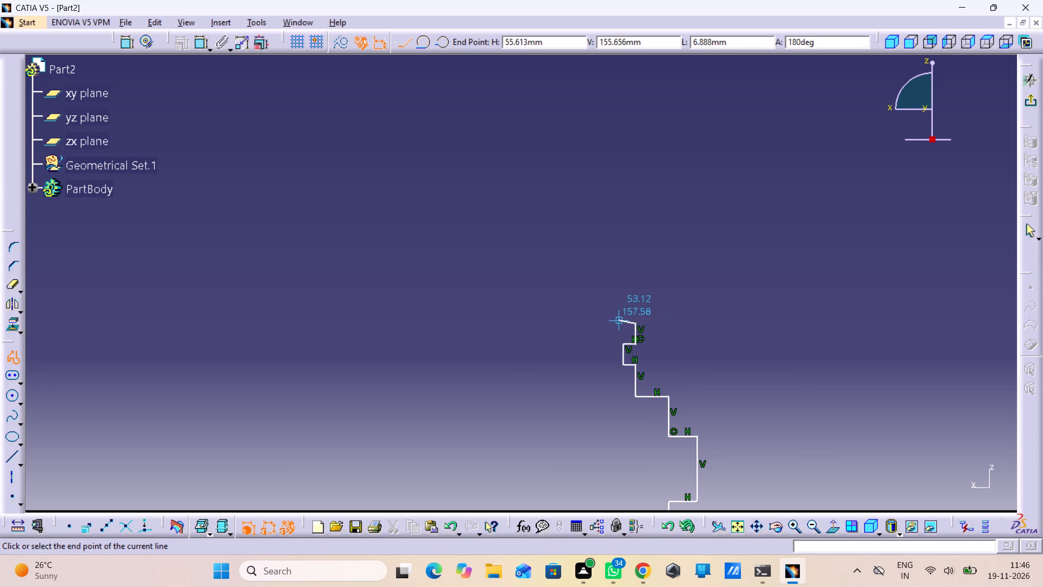
left_click(621, 323)
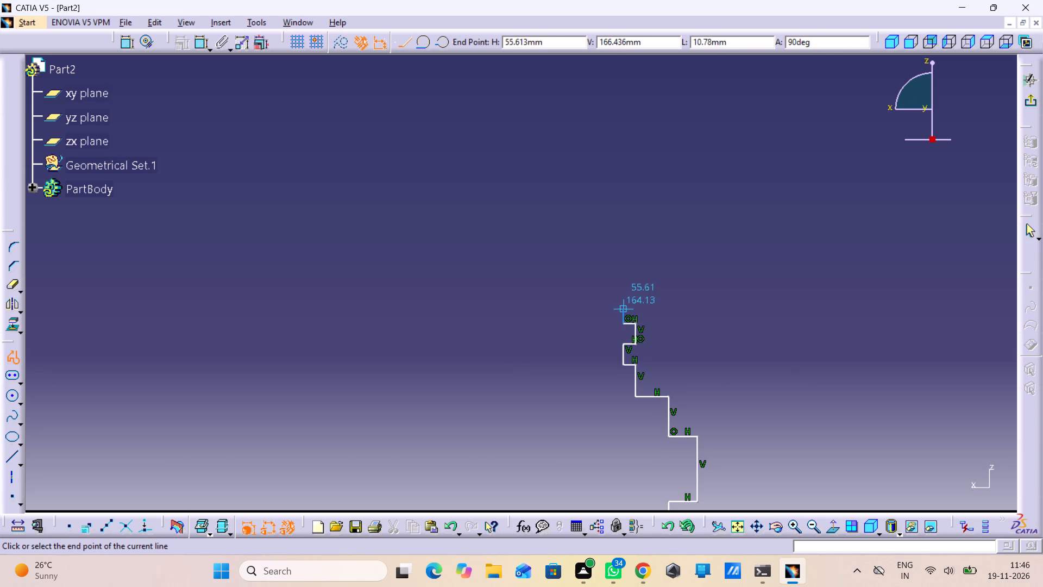
left_click(621, 302)
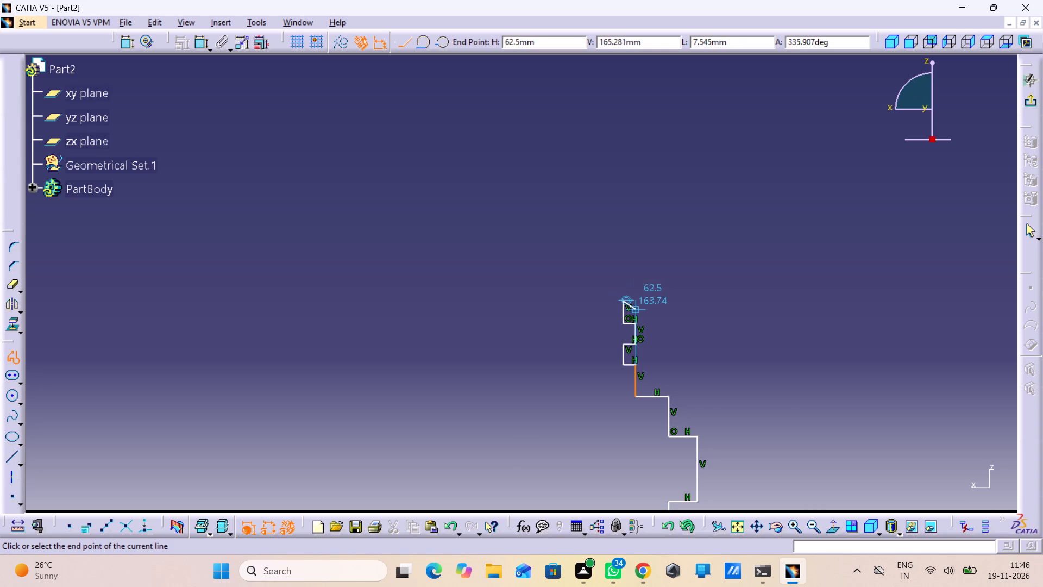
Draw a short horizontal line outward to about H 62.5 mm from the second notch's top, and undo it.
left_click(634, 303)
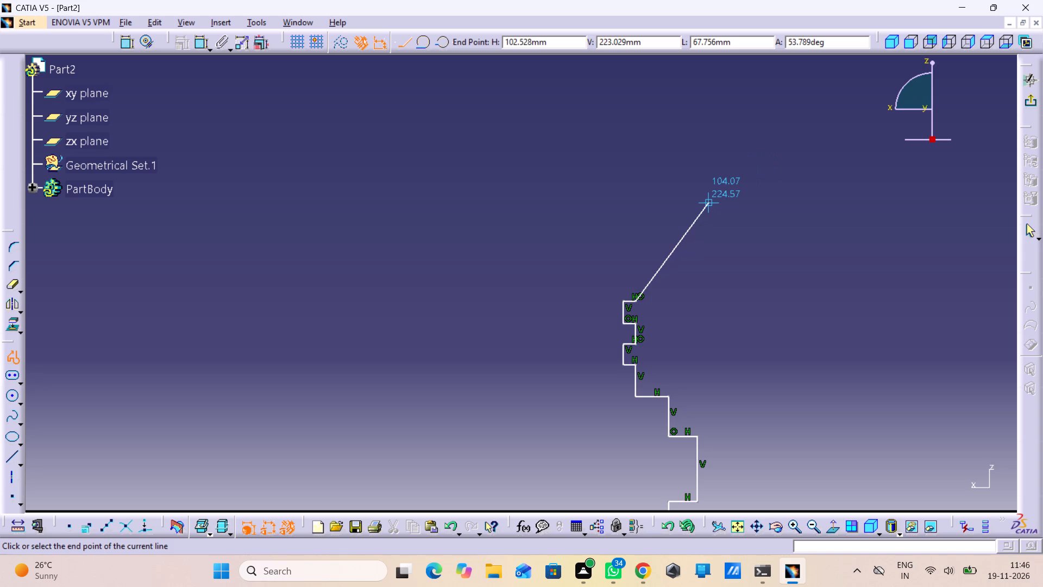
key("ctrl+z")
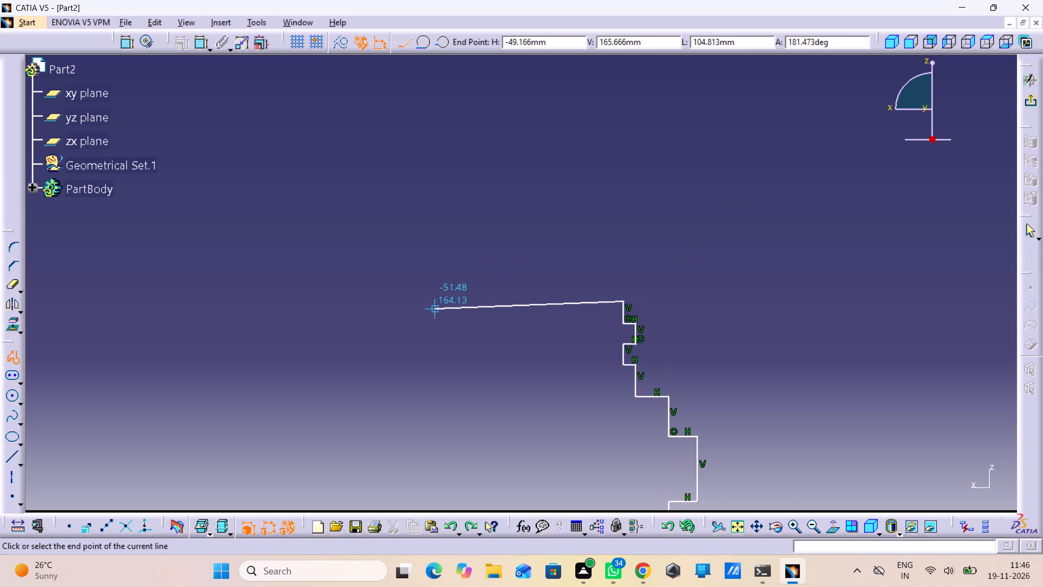
Draw the top edge inward to about H 40 mm and close the profile with a vertical line down to its start point.
middle_click_drag(587, 293, 590, 338)
right_click(587, 293)
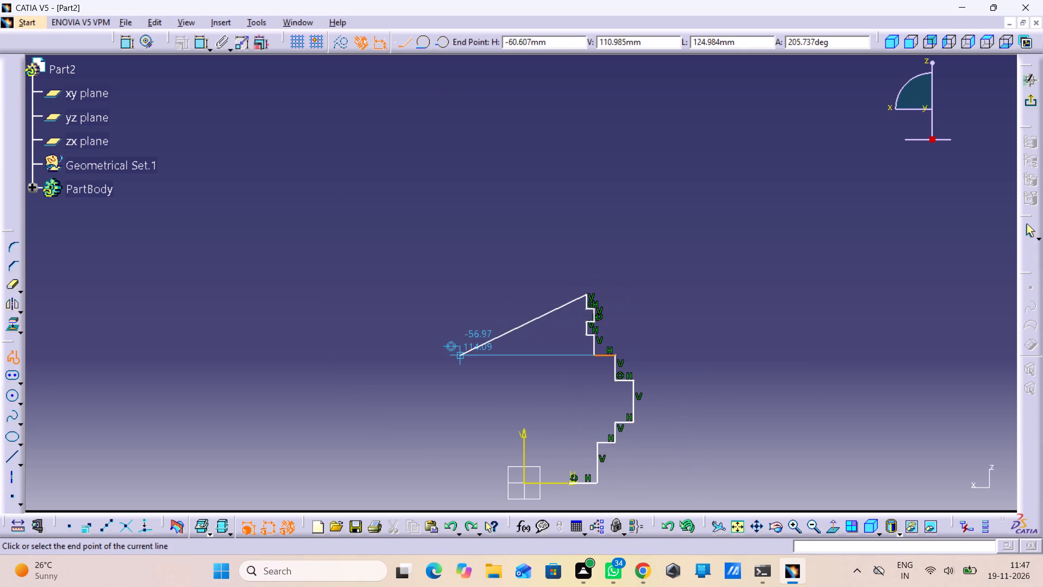
left_click(568, 292)
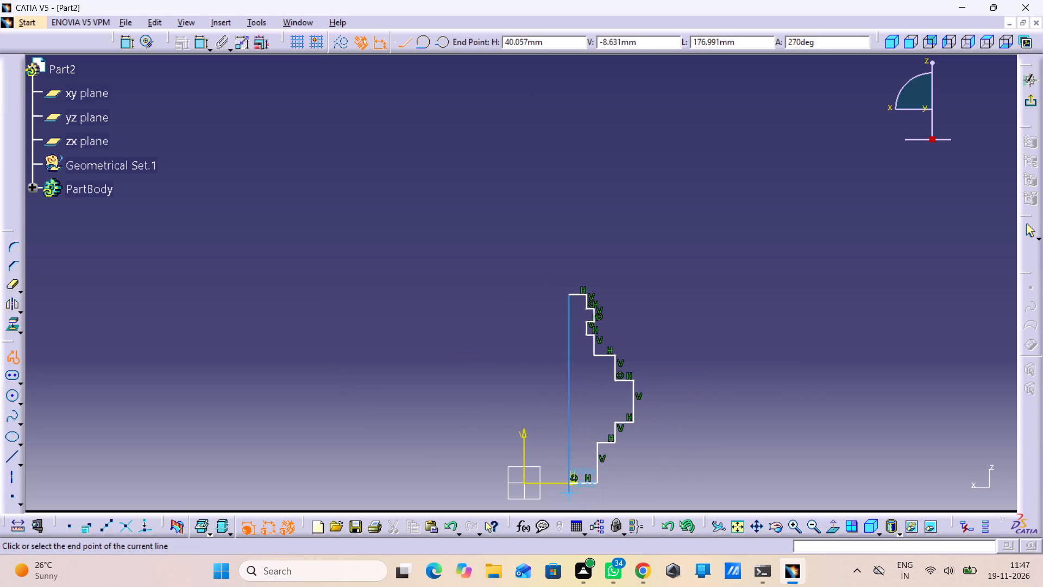
left_click(568, 482)
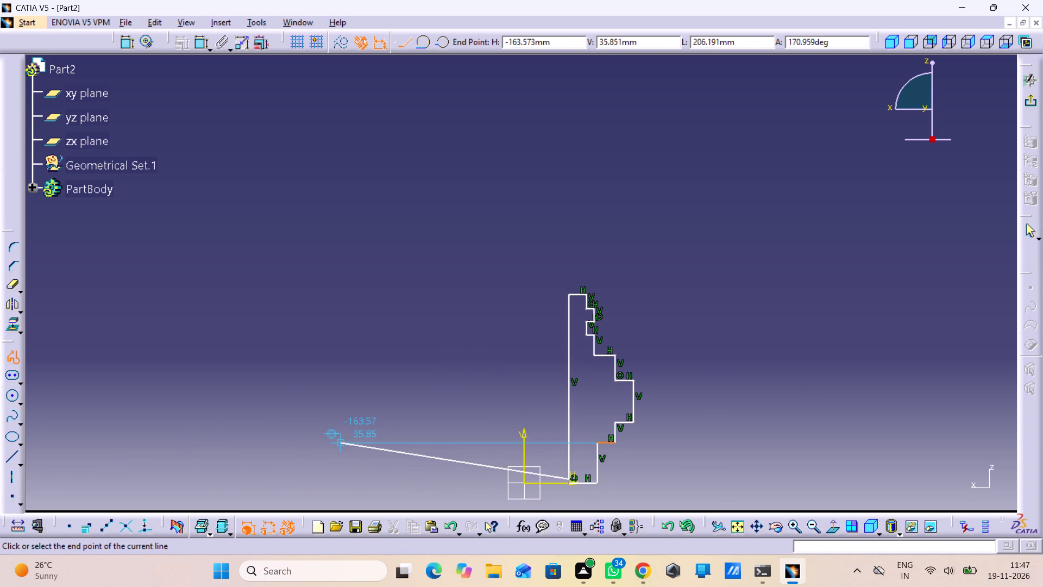
key("ctrl+z")
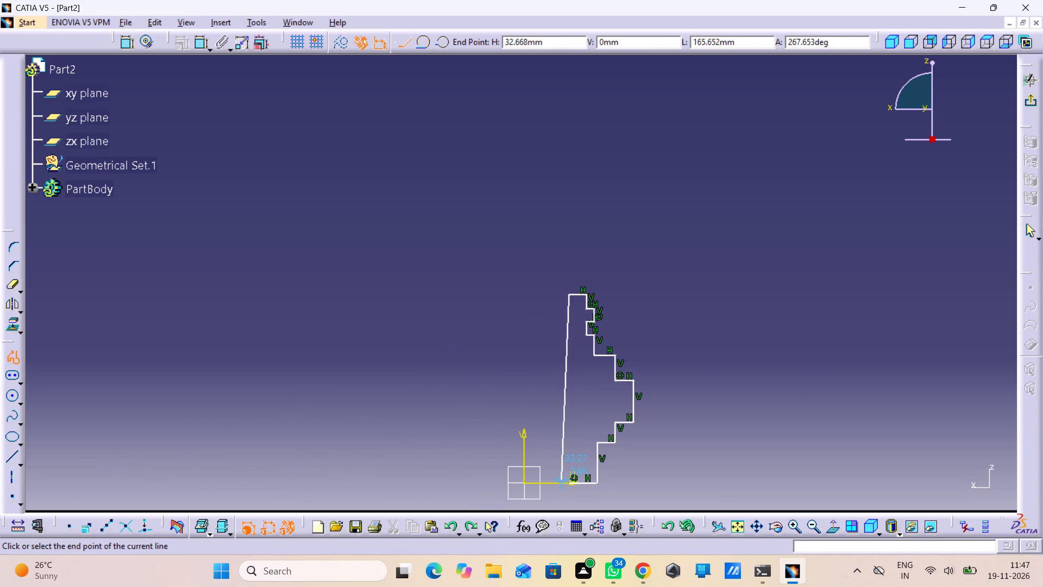
left_click(567, 485)
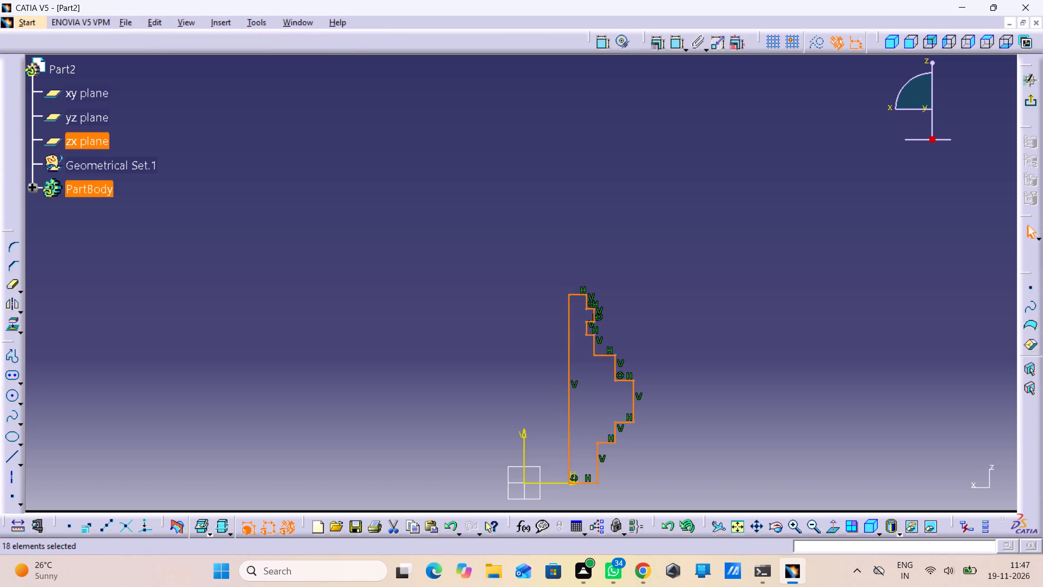
left_click(301, 385)
Dimension the horizontal distance between the profile's lowest outer vertical edge and the vertical axis.
middle_click_drag(343, 316, 366, 210)
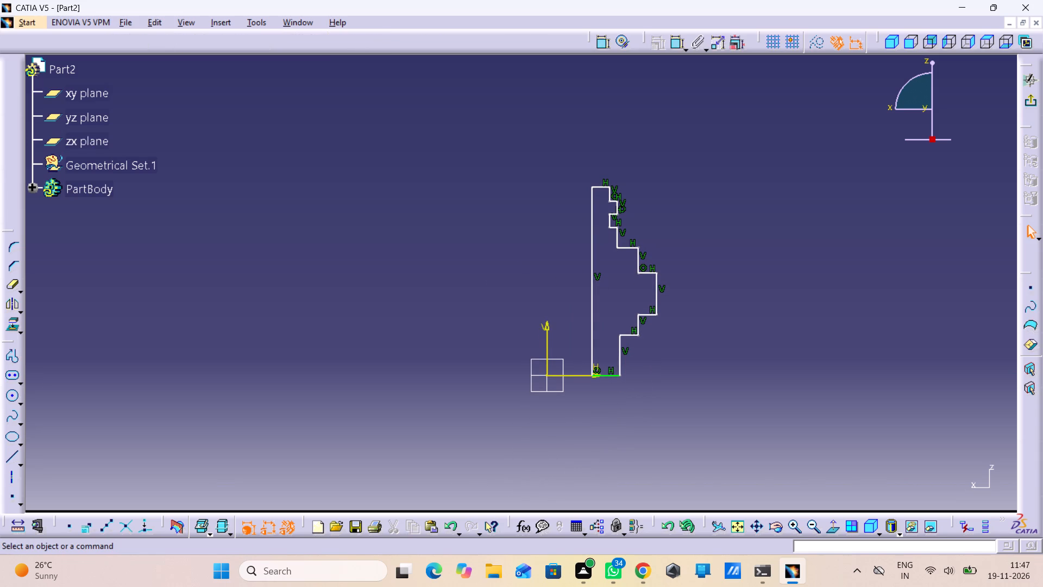
double_click(598, 46)
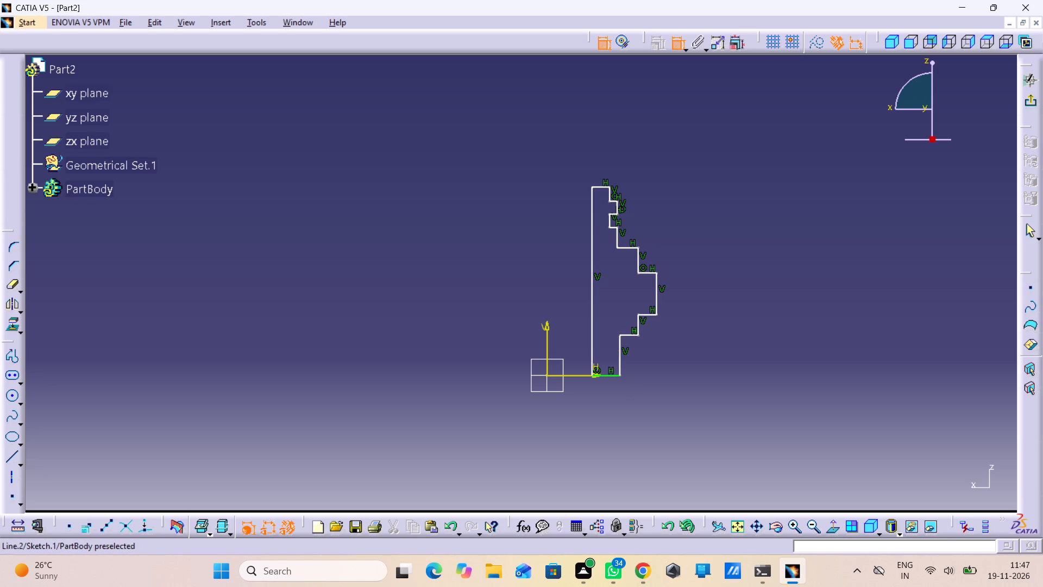
left_click_drag(620, 374, 615, 380)
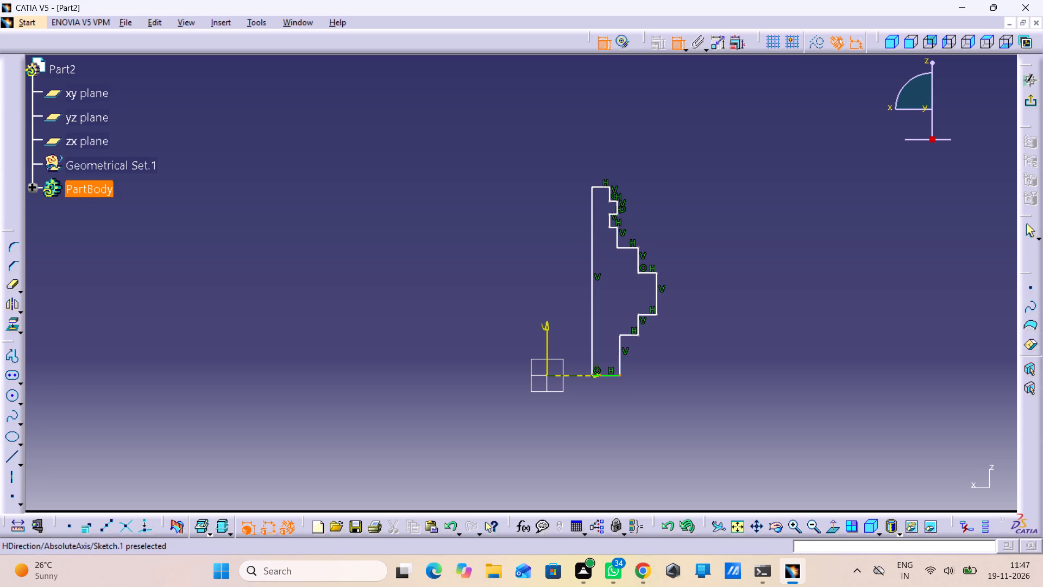
left_click(548, 334)
left_click(582, 409)
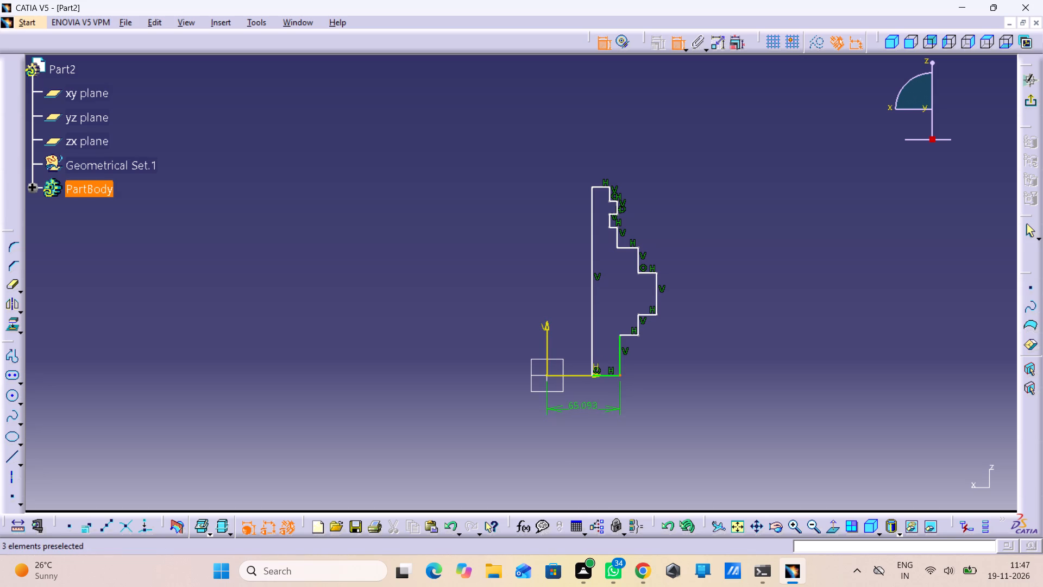
double_click(579, 405)
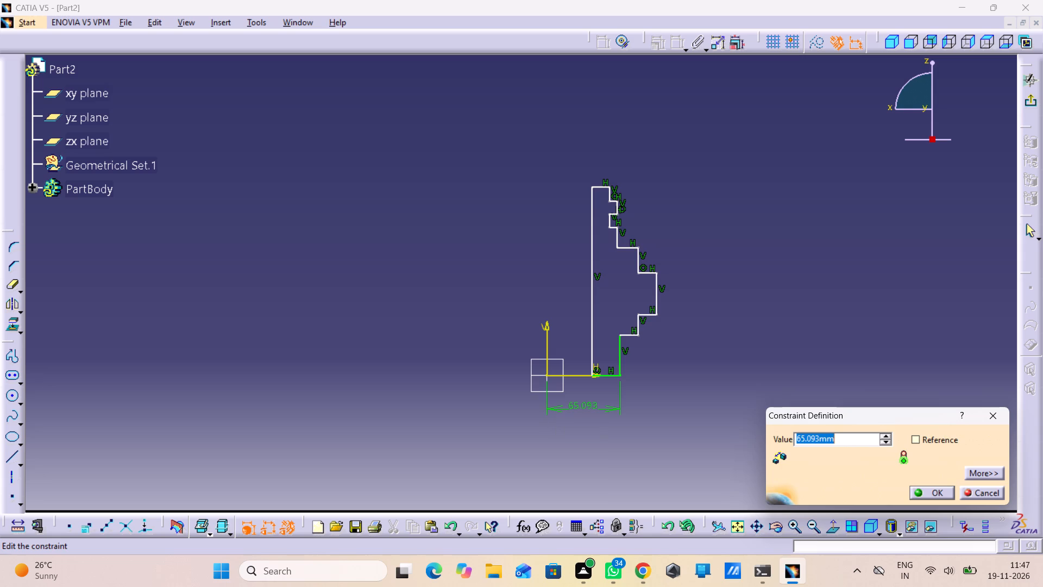
left_click(742, 290)
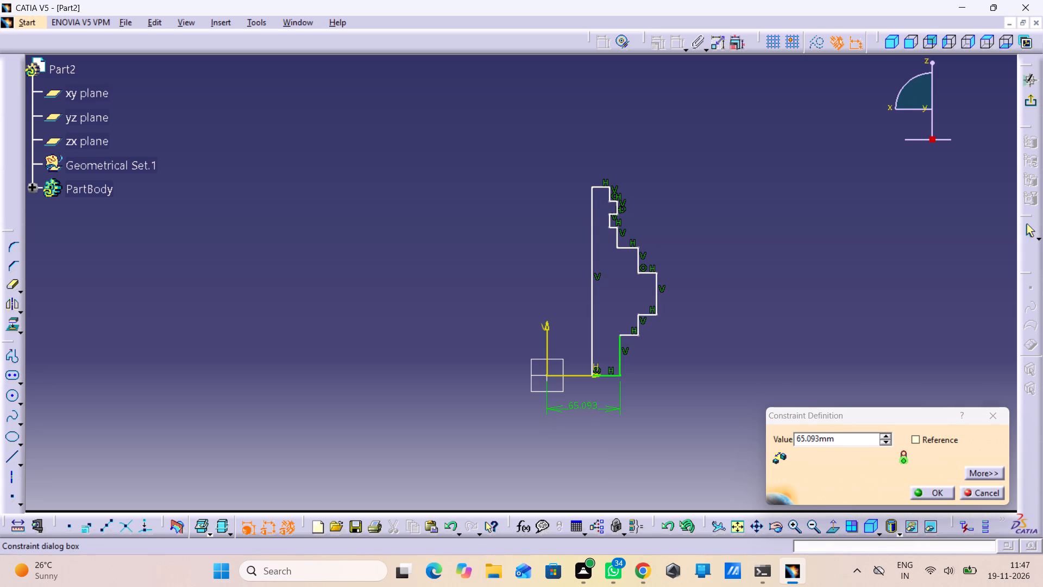
left_click(970, 488)
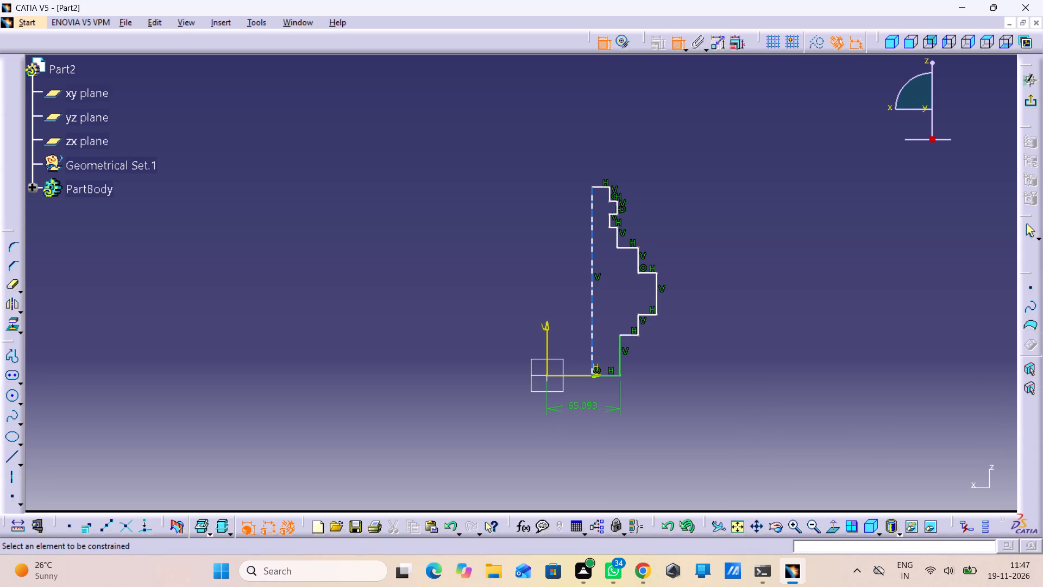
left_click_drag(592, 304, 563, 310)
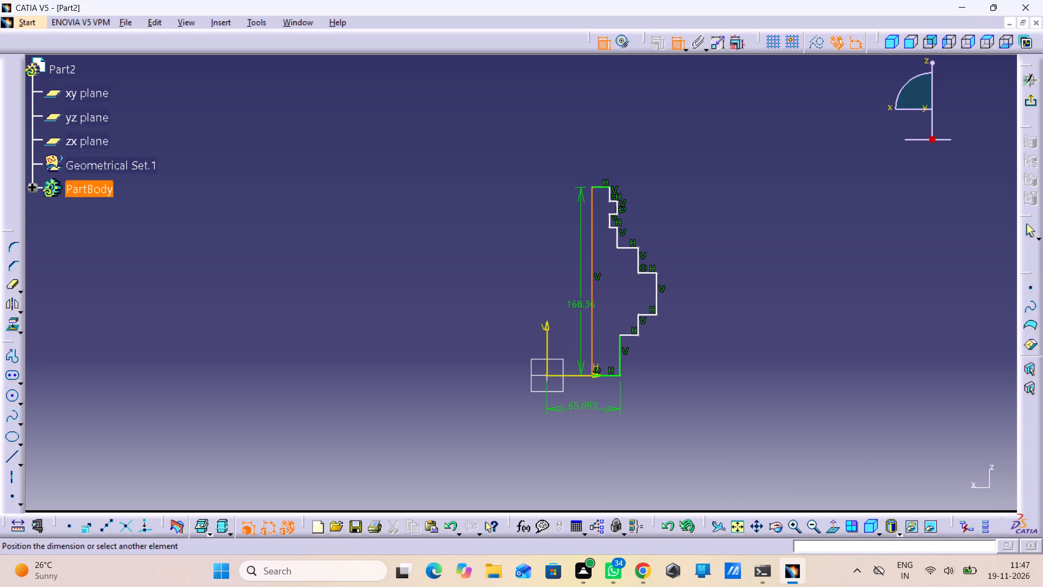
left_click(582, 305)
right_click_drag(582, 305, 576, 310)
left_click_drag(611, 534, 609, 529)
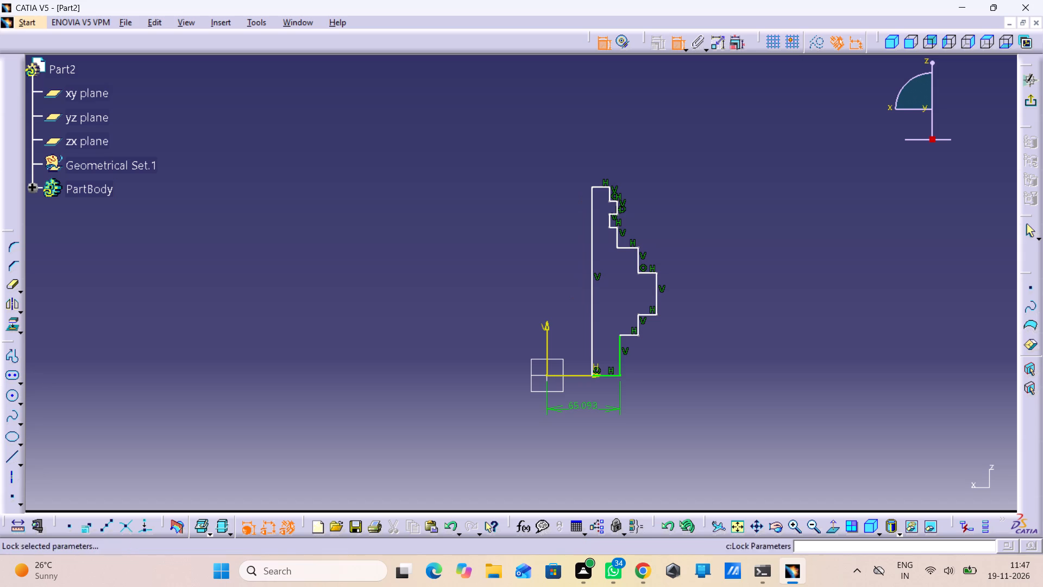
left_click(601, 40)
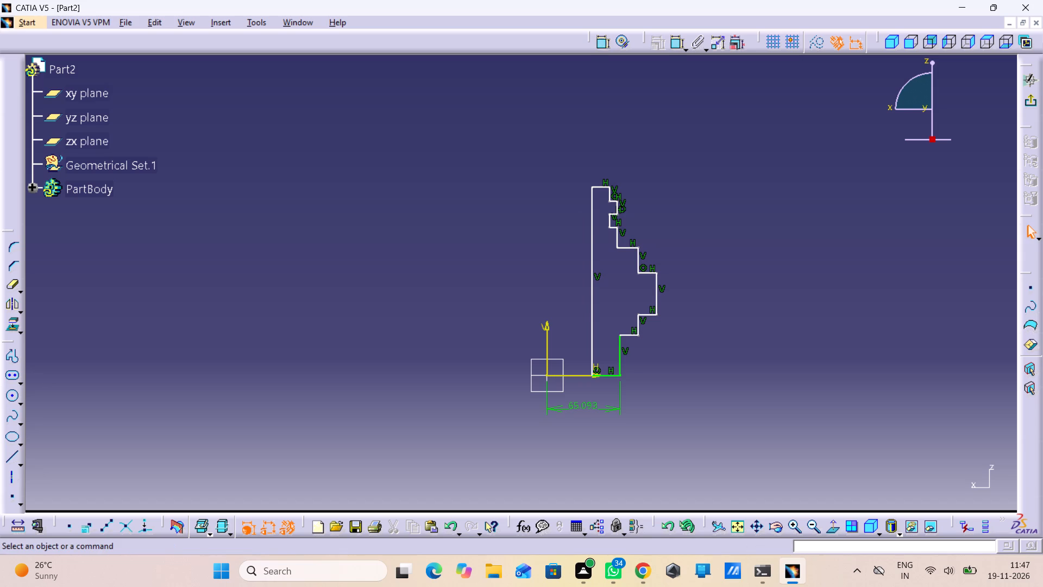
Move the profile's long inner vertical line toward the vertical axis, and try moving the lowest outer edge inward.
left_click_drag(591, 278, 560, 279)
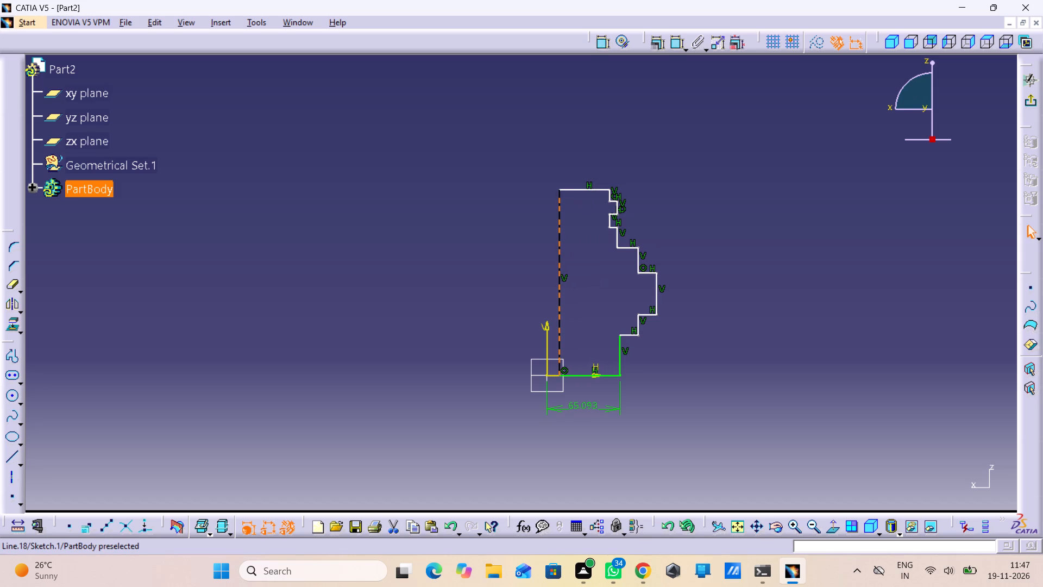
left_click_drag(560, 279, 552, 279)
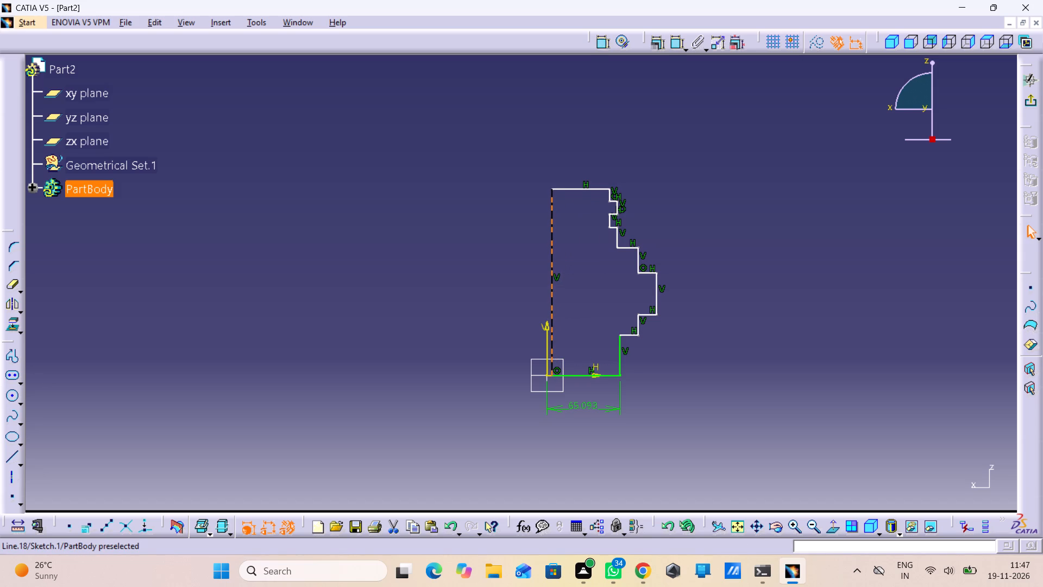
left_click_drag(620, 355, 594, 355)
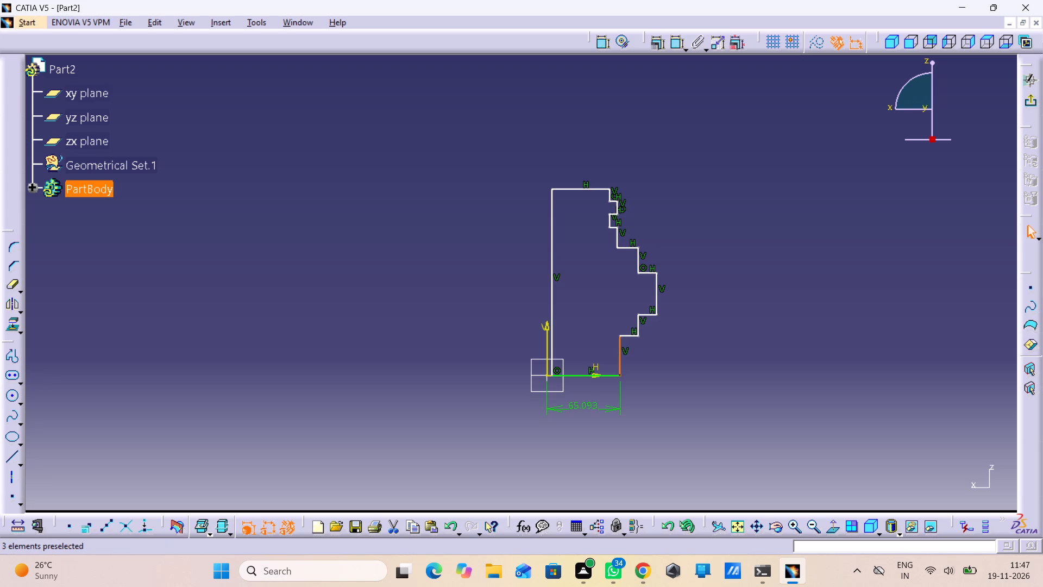
Set the lowest outer edge's distance from the vertical axis to 5.5/2 mm.
left_click(580, 403)
double_click(580, 403)
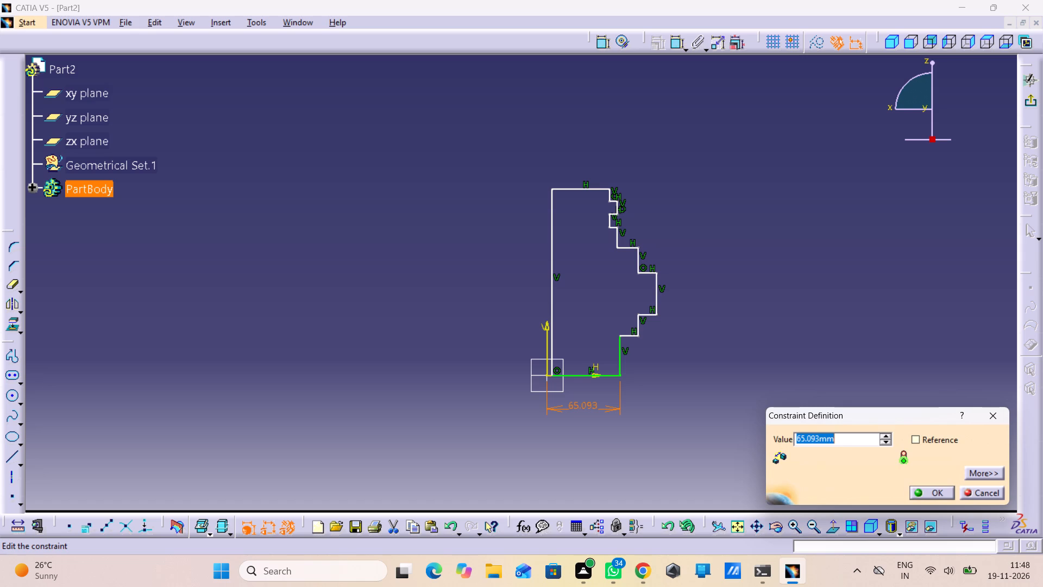
type("22.5")
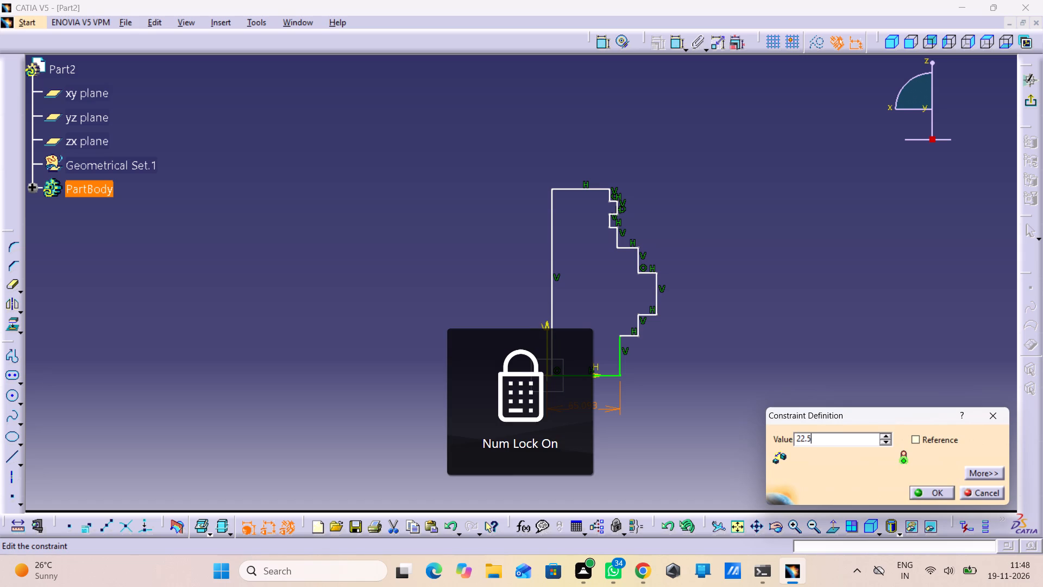
key("BackSpace")
key("BackSpace")
key("BackSpace")
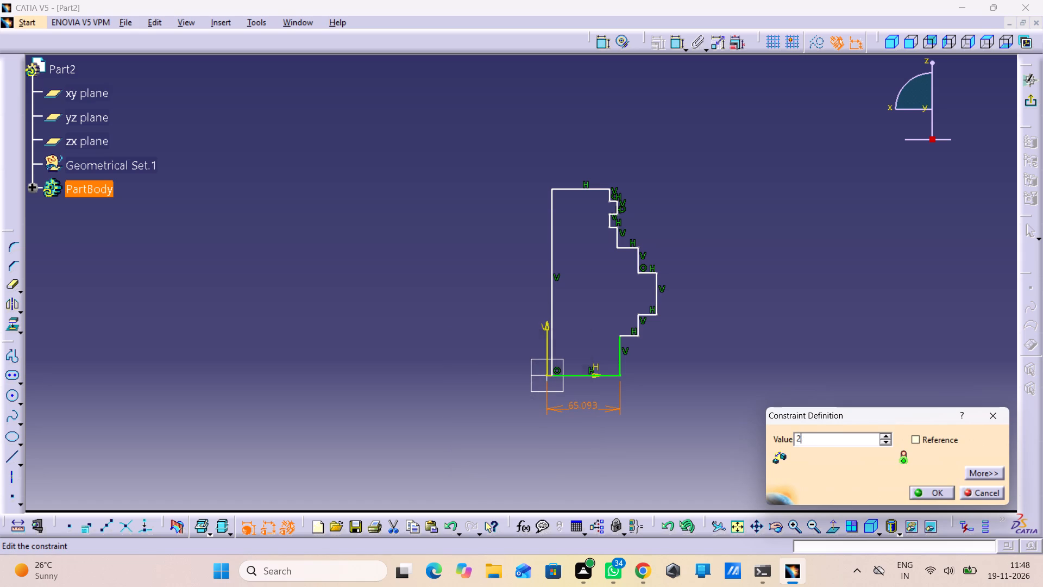
type(".5")
key("BackSpace")
key("BackSpace")
key("BackSpace")
key("BackSpace")
type("5.5")
type("/2")
key("Return")
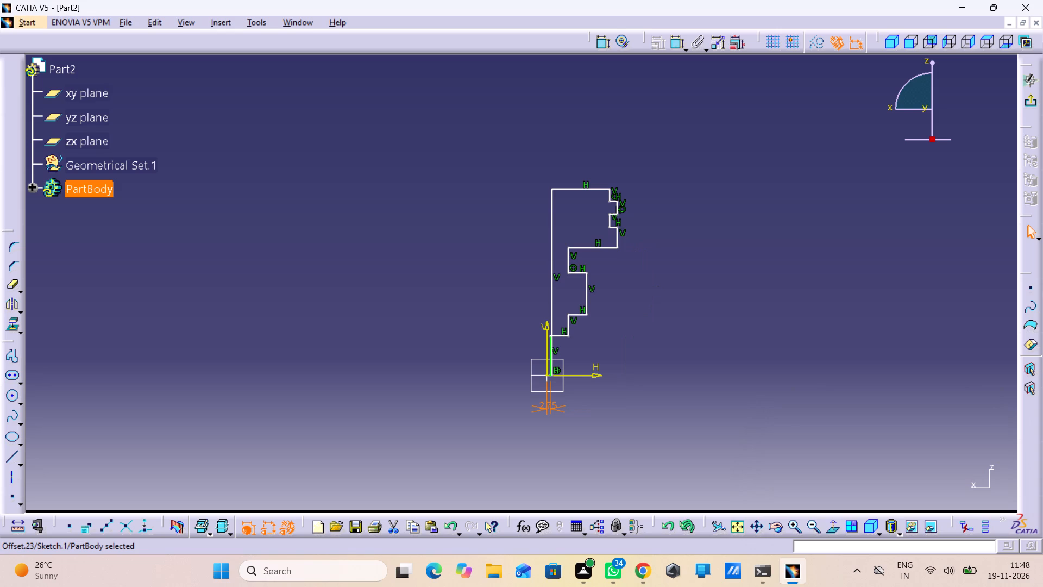
Reposition the long inner vertical line just beside the vertical axis, between the axis and the lowest outer edge.
middle_click_drag(525, 416, 533, 330)
right_click(525, 416)
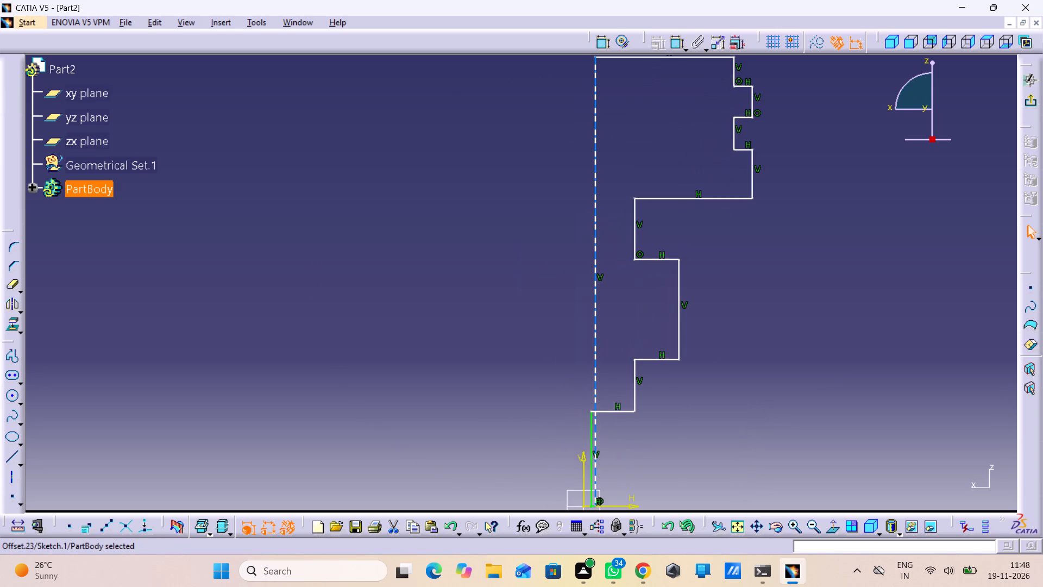
left_click_drag(595, 378, 564, 392)
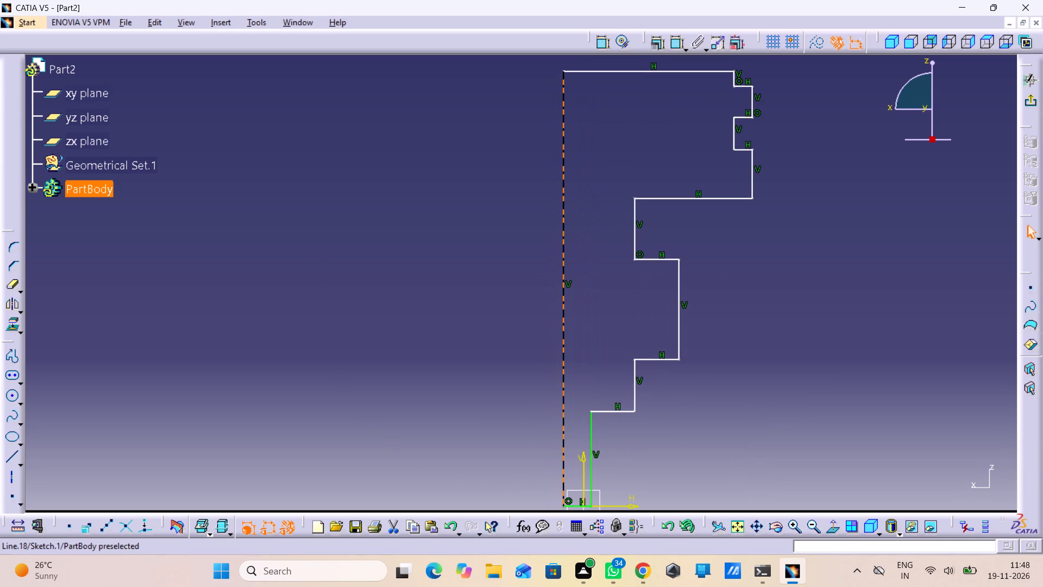
left_click_drag(564, 392, 561, 379)
middle_click(588, 346)
right_click(590, 344)
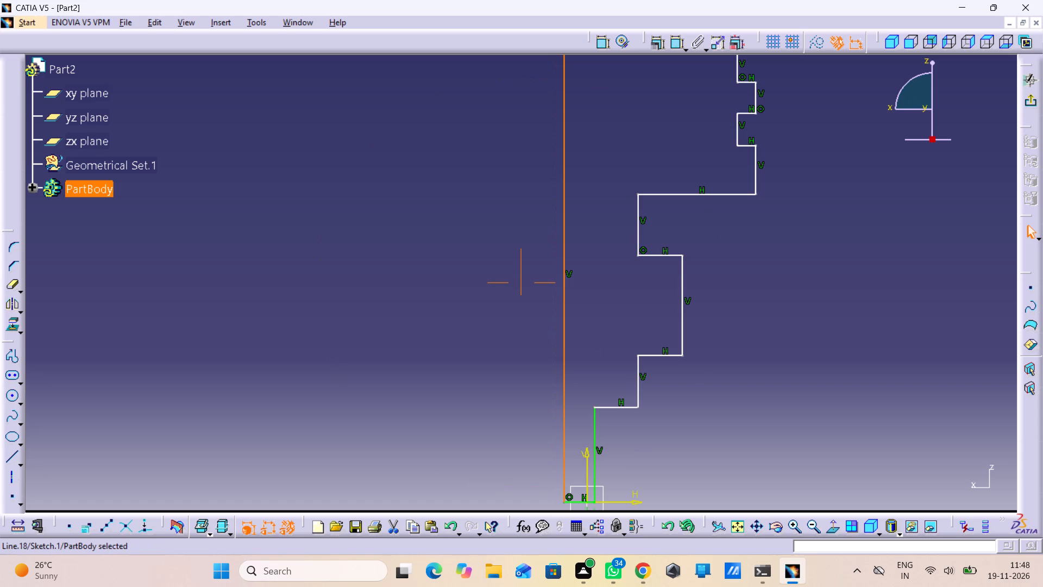
middle_click_drag(587, 361, 587, 361)
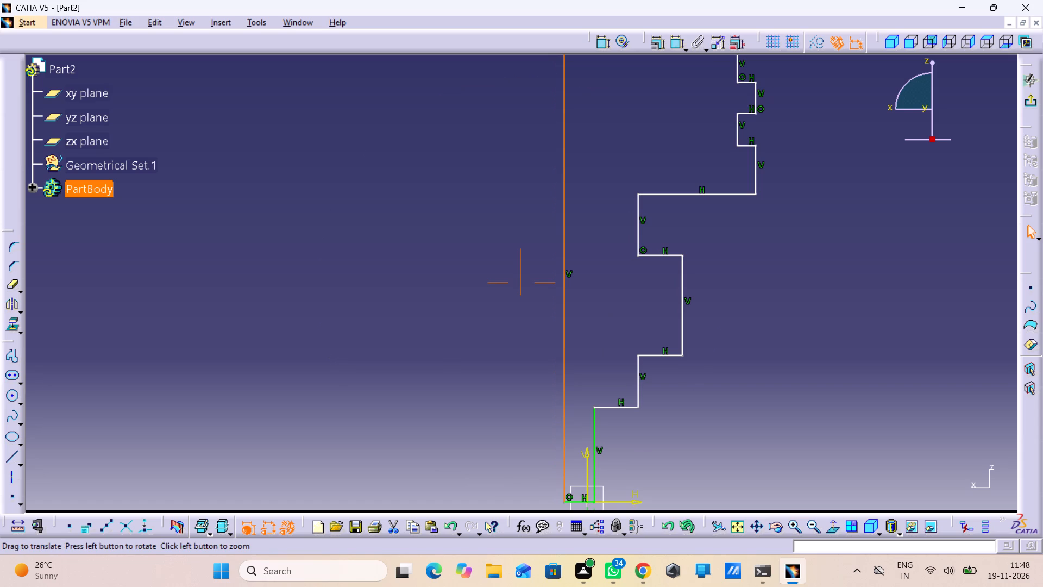
middle_click_drag(587, 361, 645, 249)
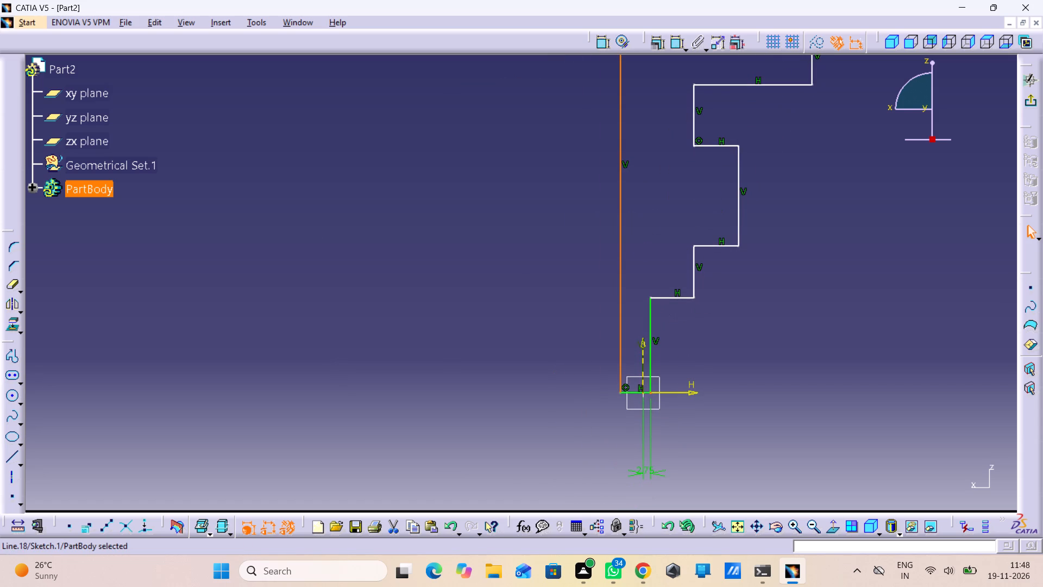
middle_click_drag(623, 433, 637, 314)
right_click(623, 433)
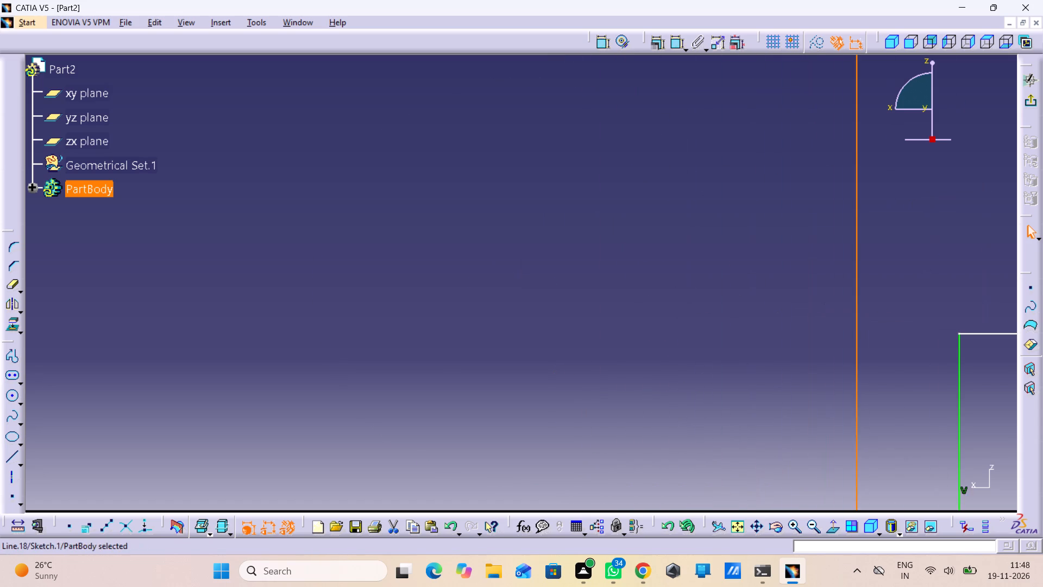
middle_click_drag(643, 348, 393, 128)
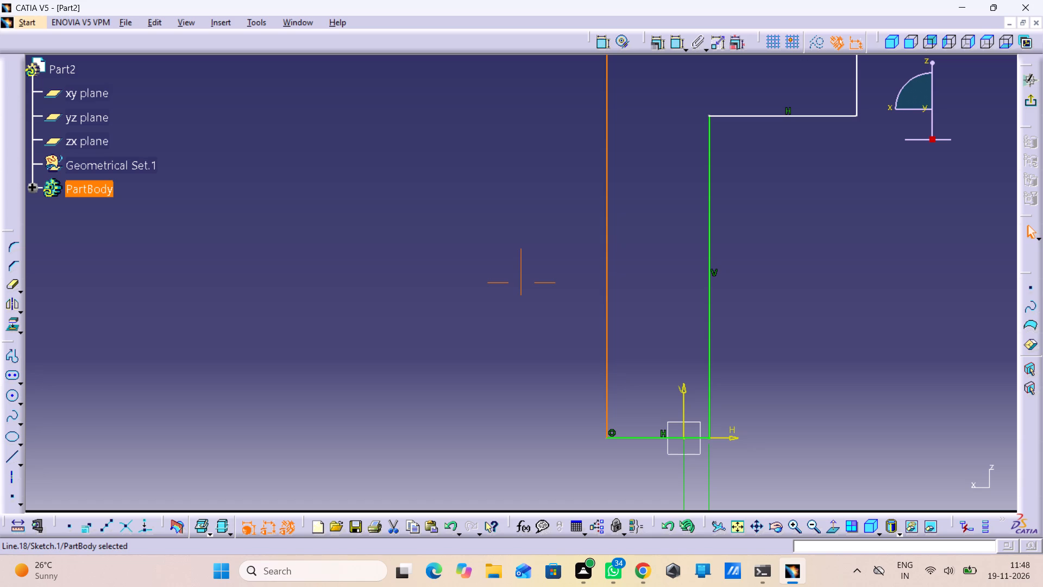
left_click(649, 226)
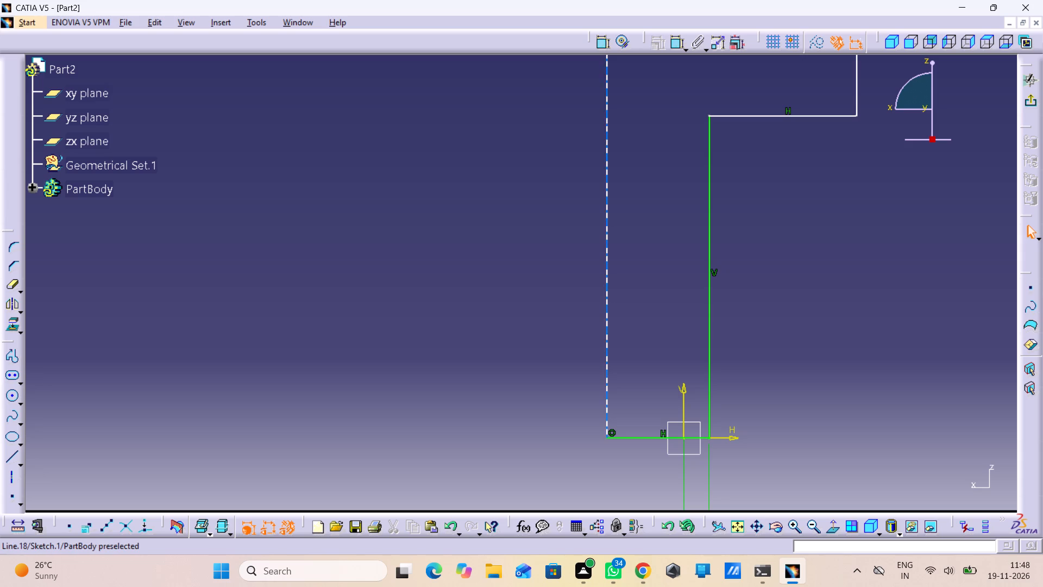
left_click_drag(607, 327, 690, 331)
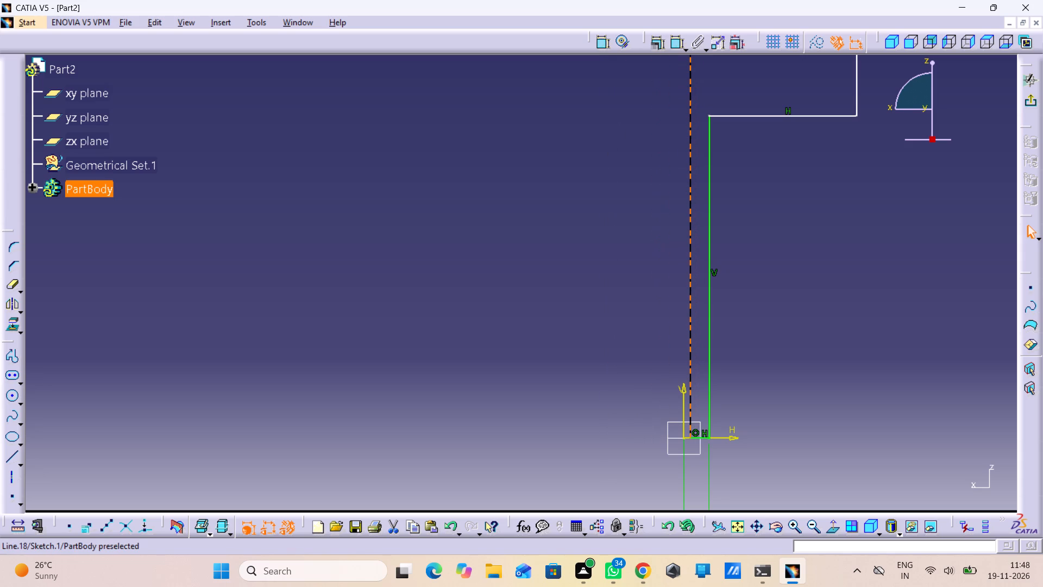
left_click_drag(690, 331, 686, 320)
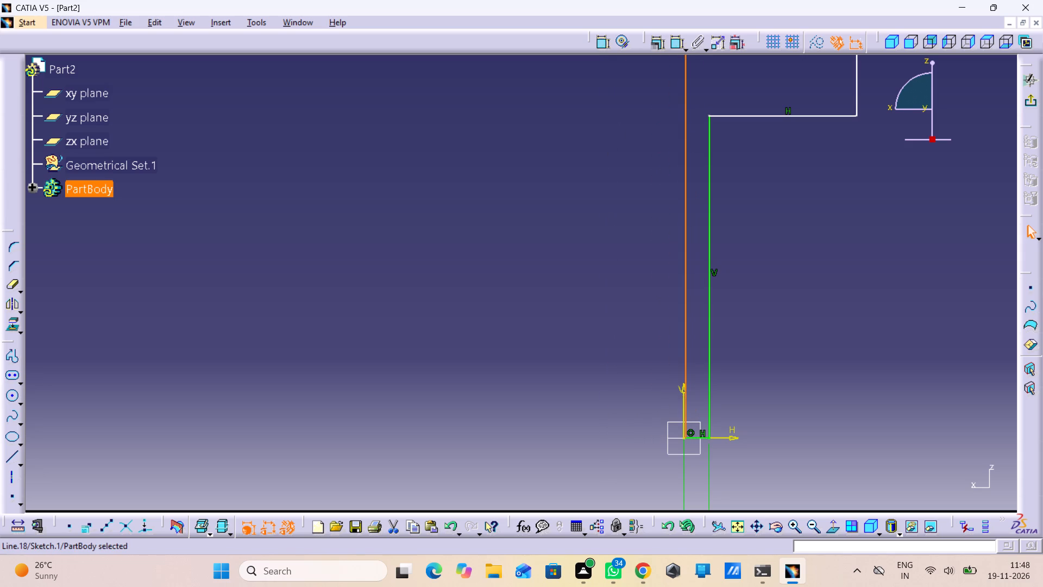
Dimension the height of the profile's lowest outer vertical edge and set it to 4 mm.
left_click(650, 308)
middle_click_drag(650, 308, 667, 365)
right_click(650, 308)
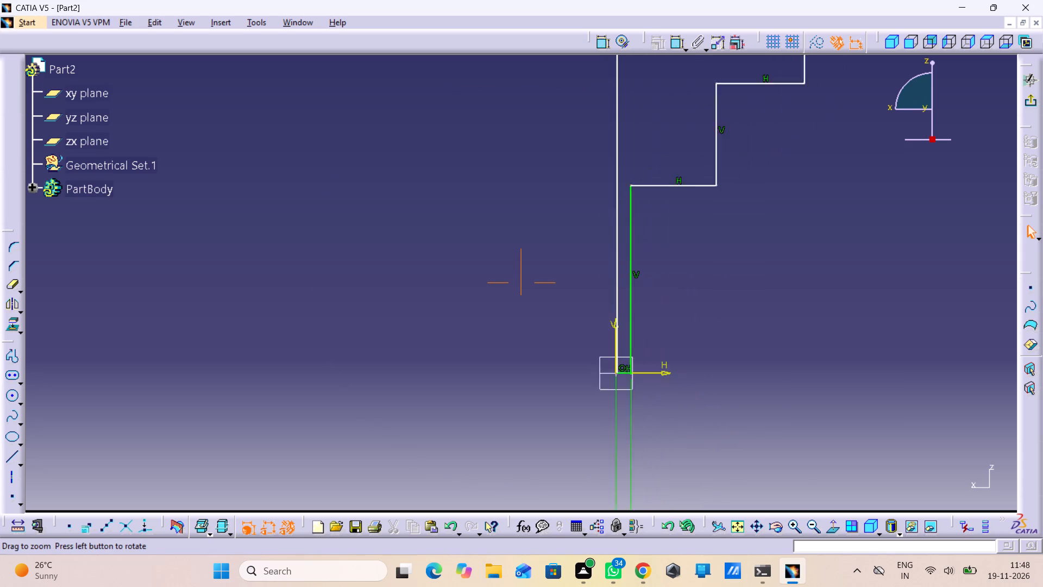
middle_click_drag(667, 365, 666, 376)
middle_click_drag(667, 337, 686, 392)
right_click(667, 337)
middle_click_drag(684, 344, 700, 448)
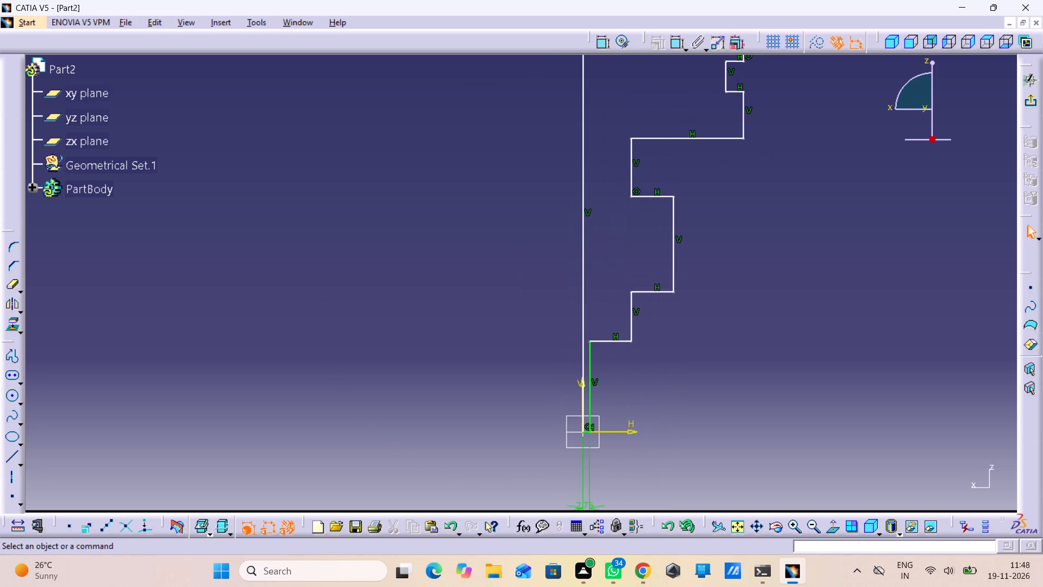
middle_click_drag(711, 379, 718, 409)
right_click(711, 379)
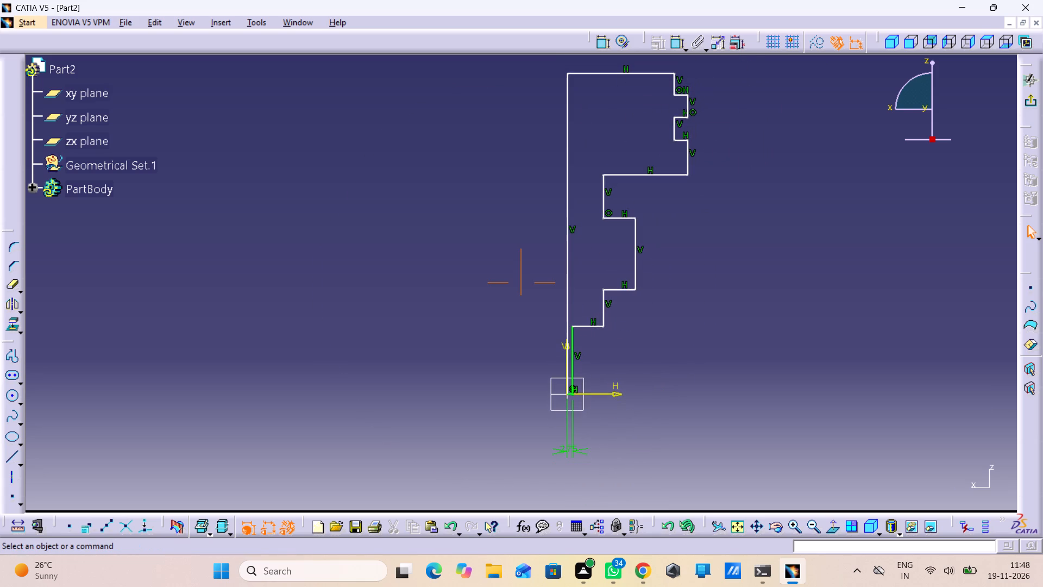
left_click(576, 347)
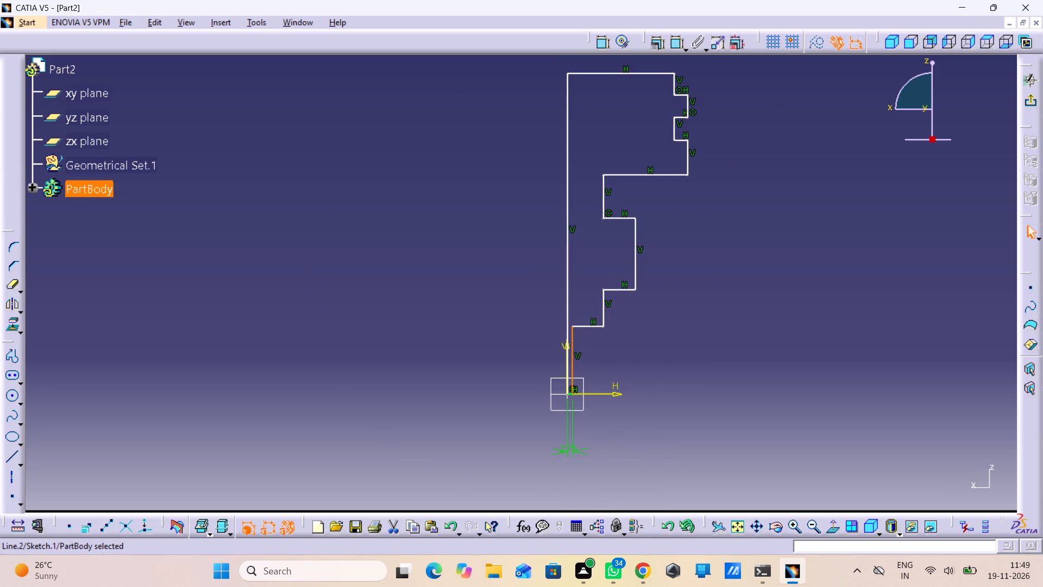
double_click(679, 44)
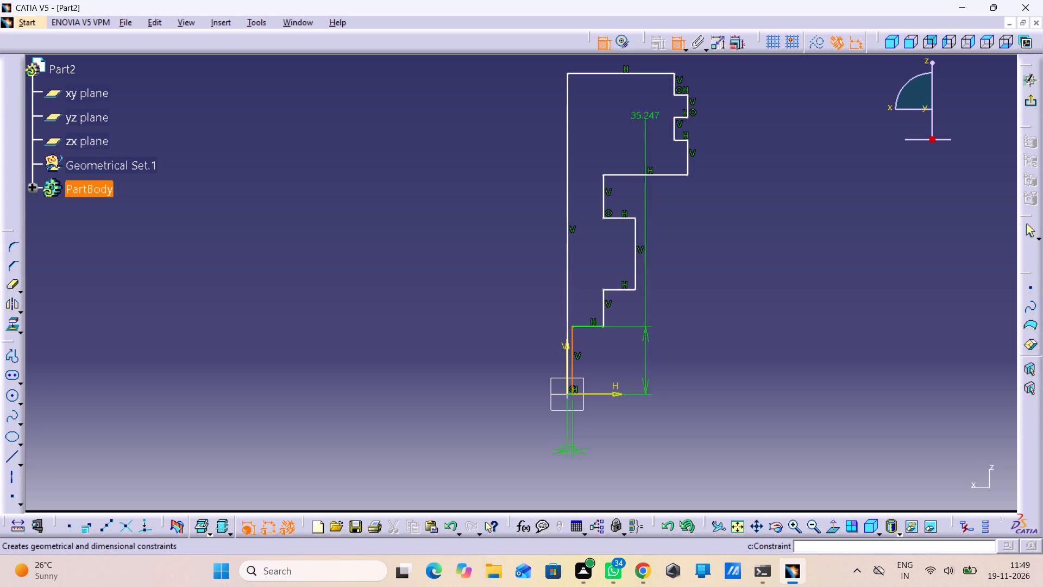
left_click(604, 363)
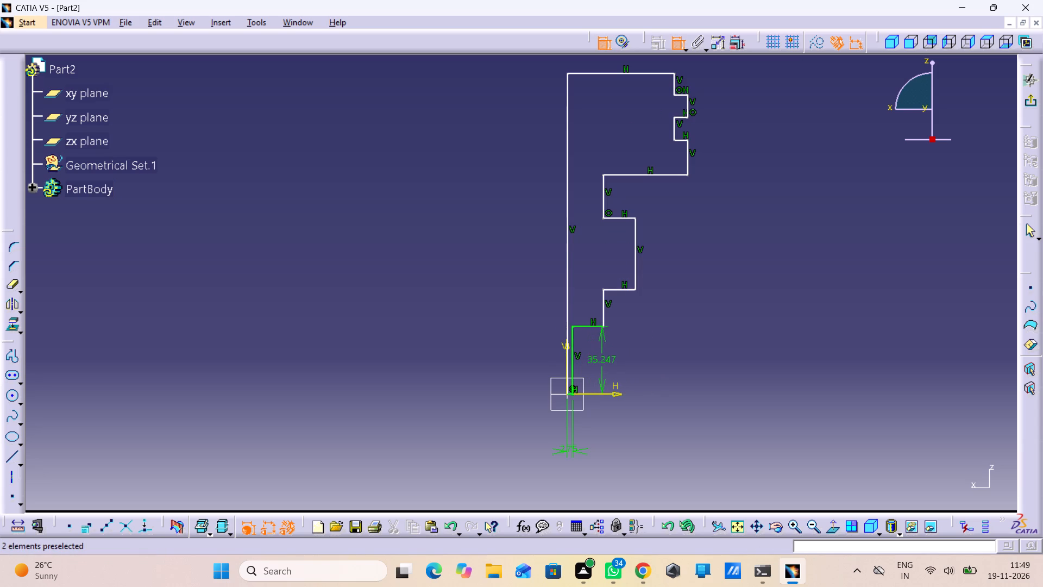
double_click(603, 354)
key("4")
key("Return")
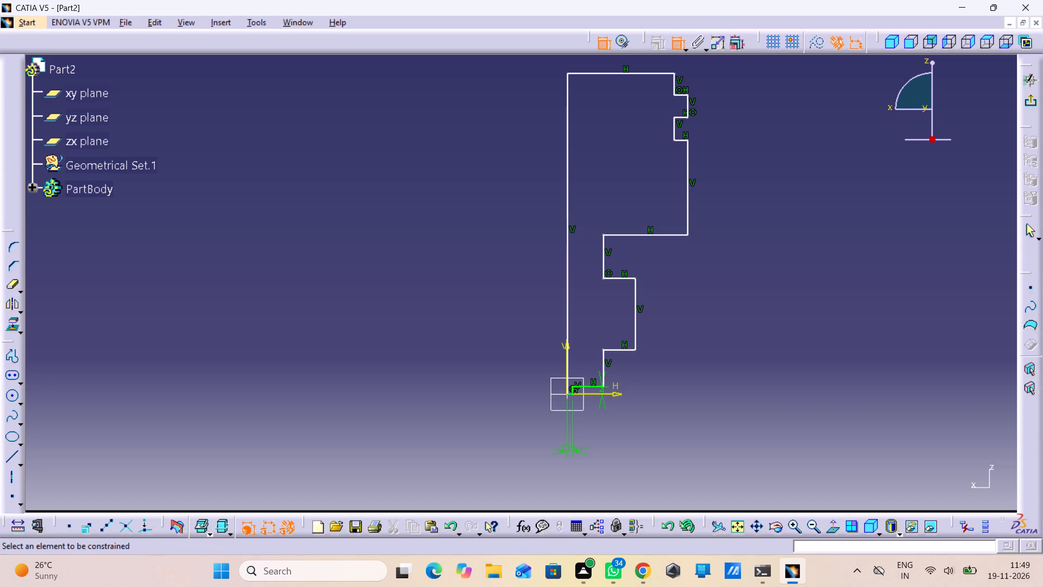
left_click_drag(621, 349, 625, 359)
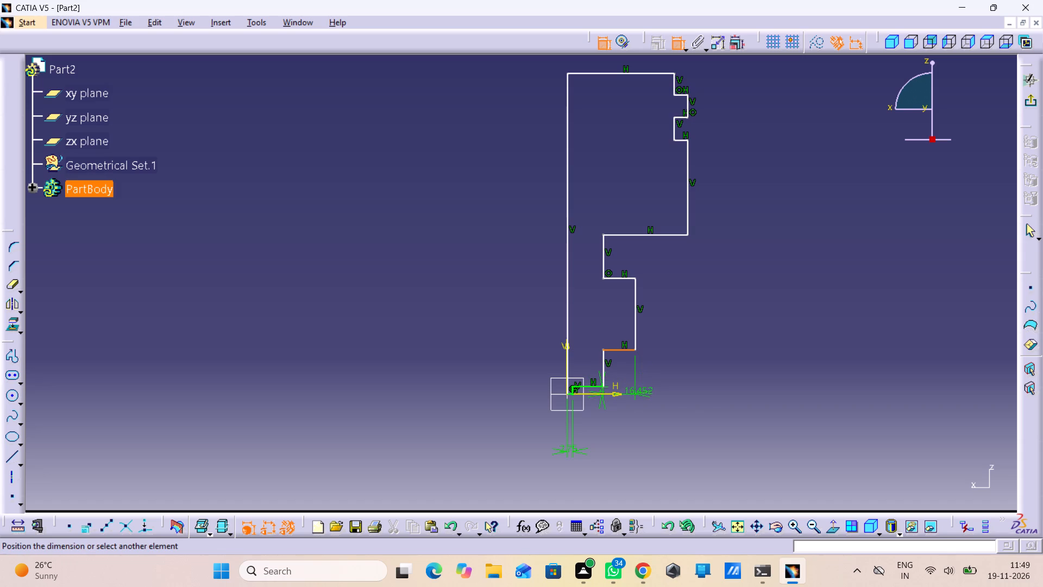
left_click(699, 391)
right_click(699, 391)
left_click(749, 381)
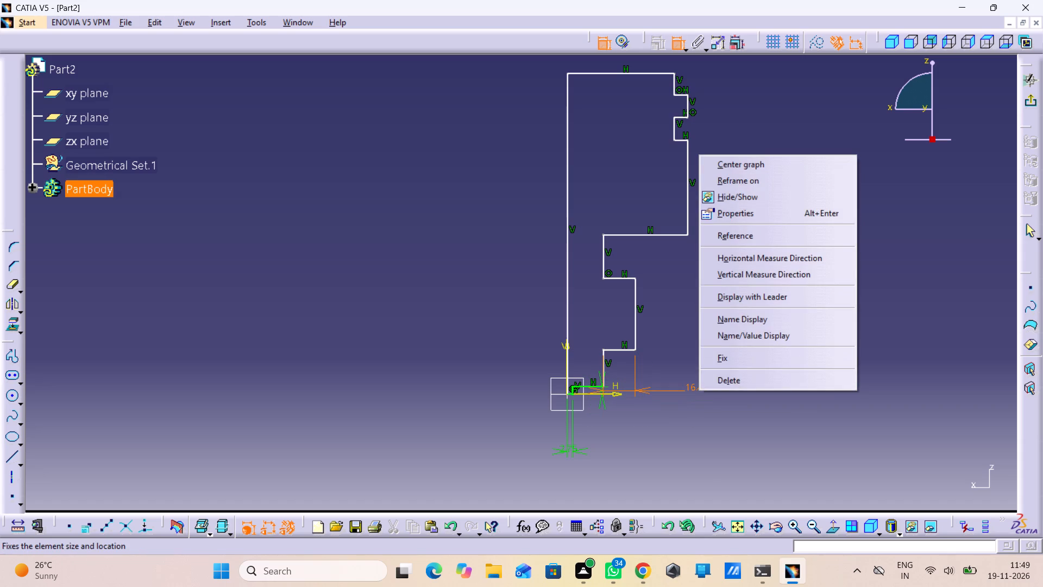
Dimension the second outer vertical edge, just above the 4 mm step, and set its height to 5 mm.
left_click(604, 367)
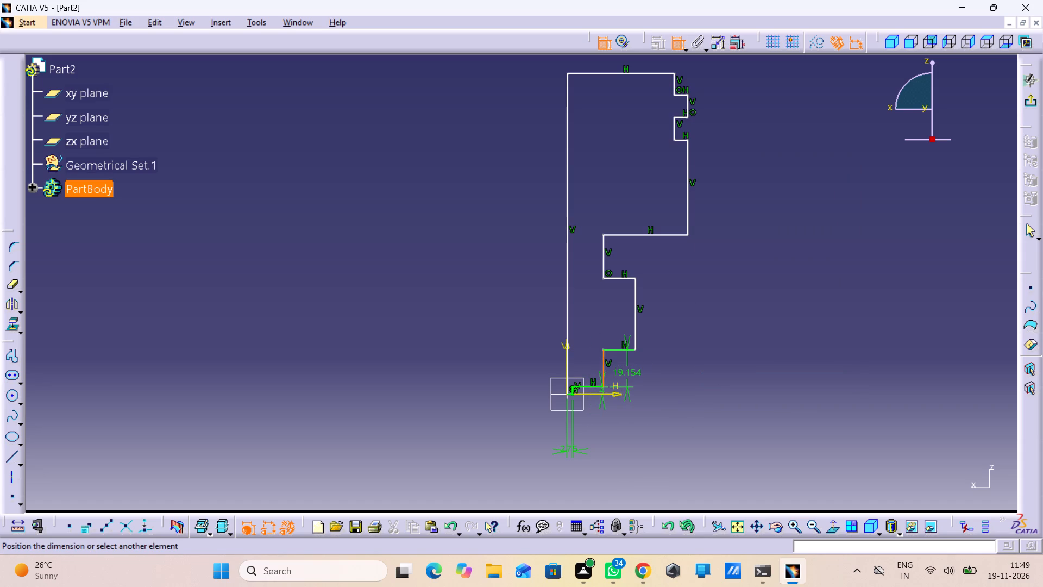
left_click(627, 380)
left_click(627, 378)
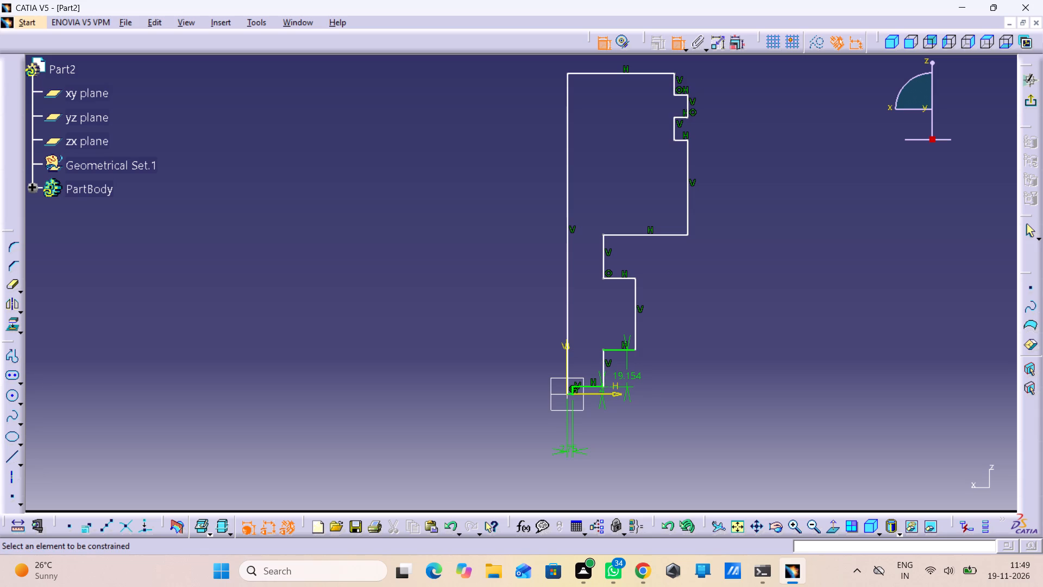
double_click(640, 373)
key("5")
key("Return")
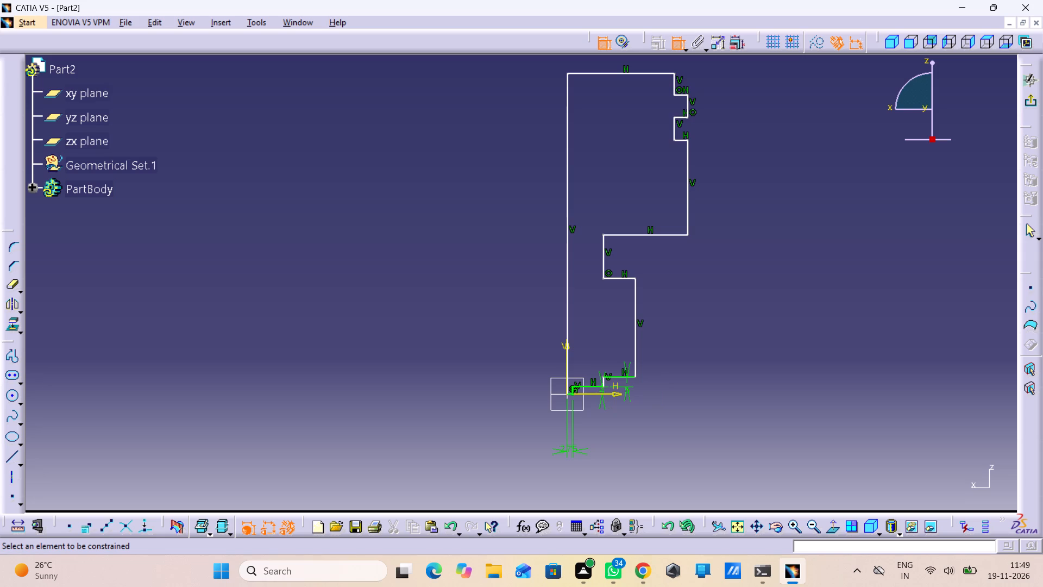
Reposition the 5 mm height dimension beside the second step, with its value below the profile.
middle_click_drag(631, 394, 632, 343)
right_click(631, 394)
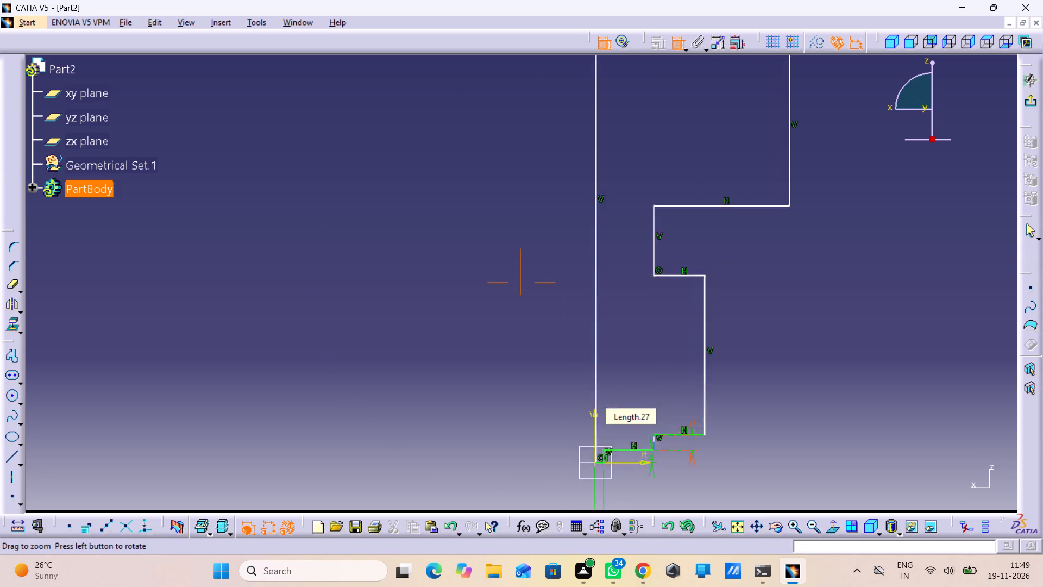
middle_click_drag(632, 343, 632, 326)
middle_click_drag(627, 355, 596, 214)
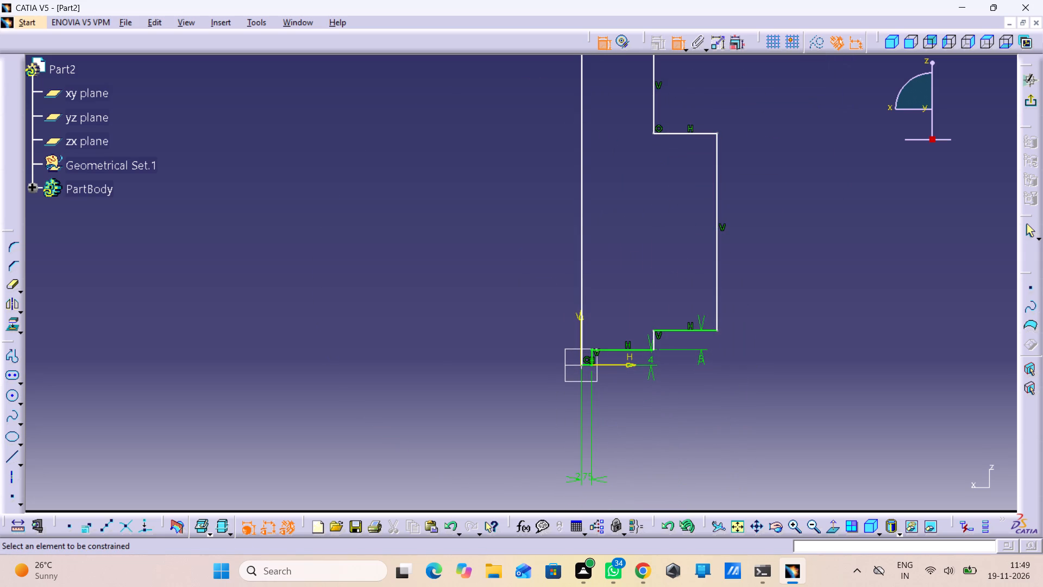
left_click_drag(701, 361, 702, 384)
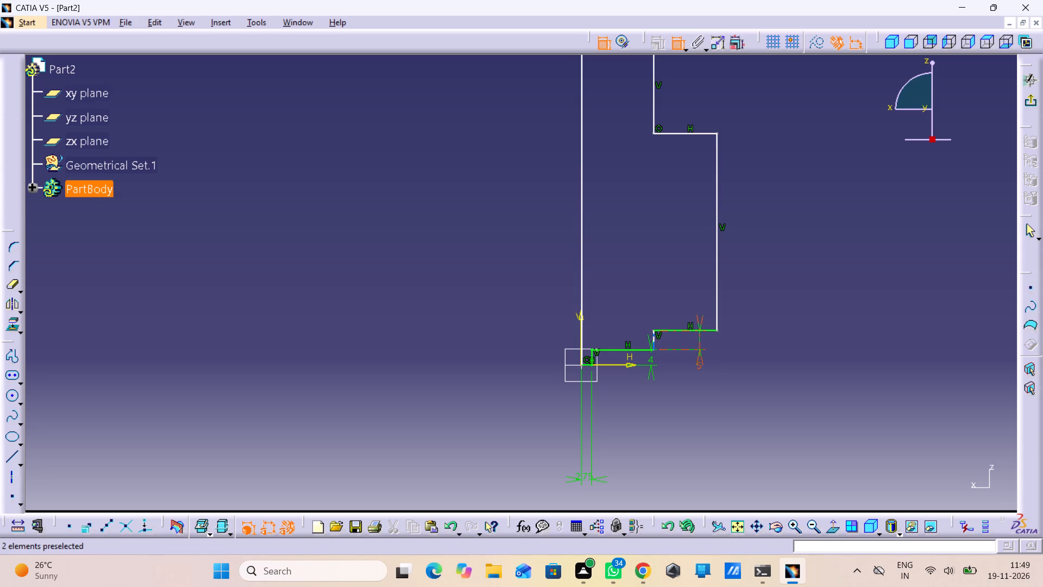
left_click_drag(702, 384, 678, 388)
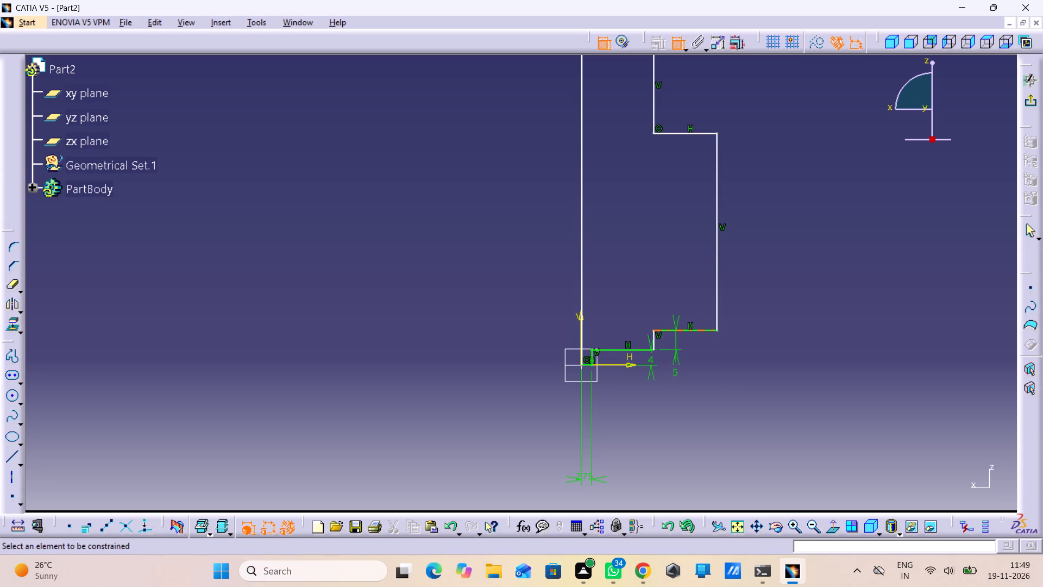
Dimension the outer vertical edge of the lower protruding section and set its height to 2 mm.
left_click_drag(717, 282, 721, 282)
left_click(742, 284)
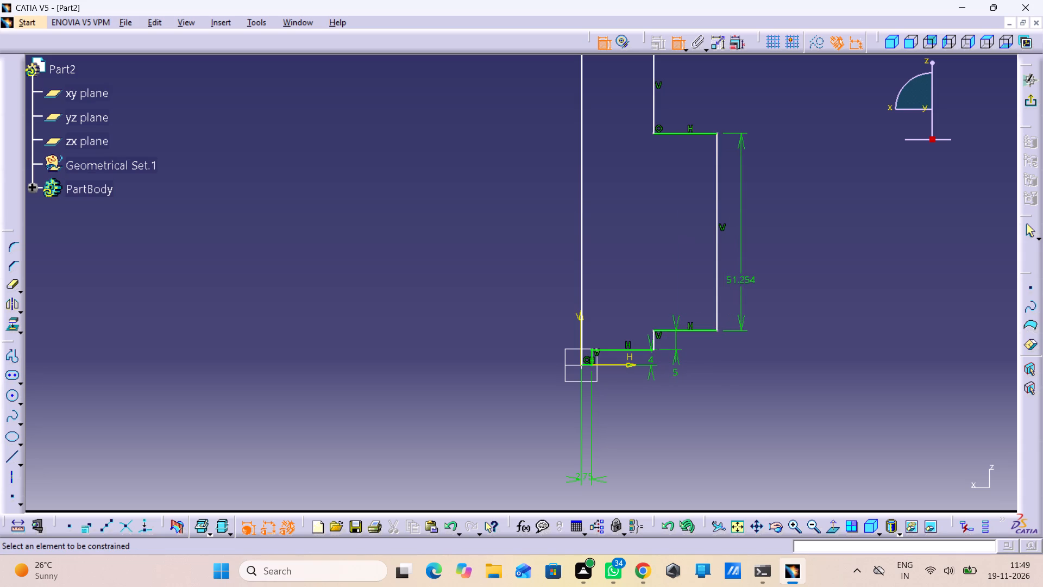
double_click(742, 276)
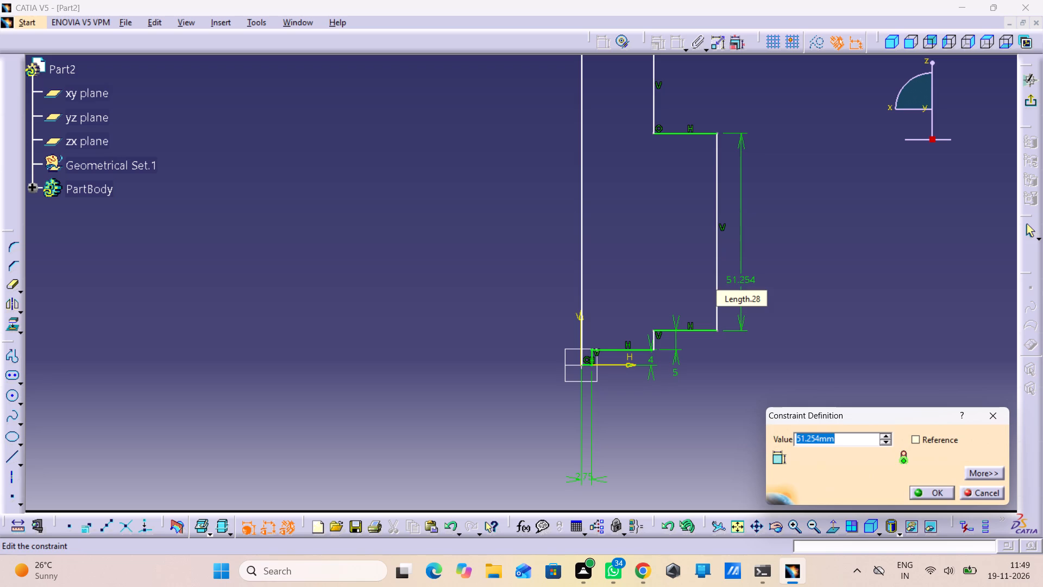
key("2")
key("Return")
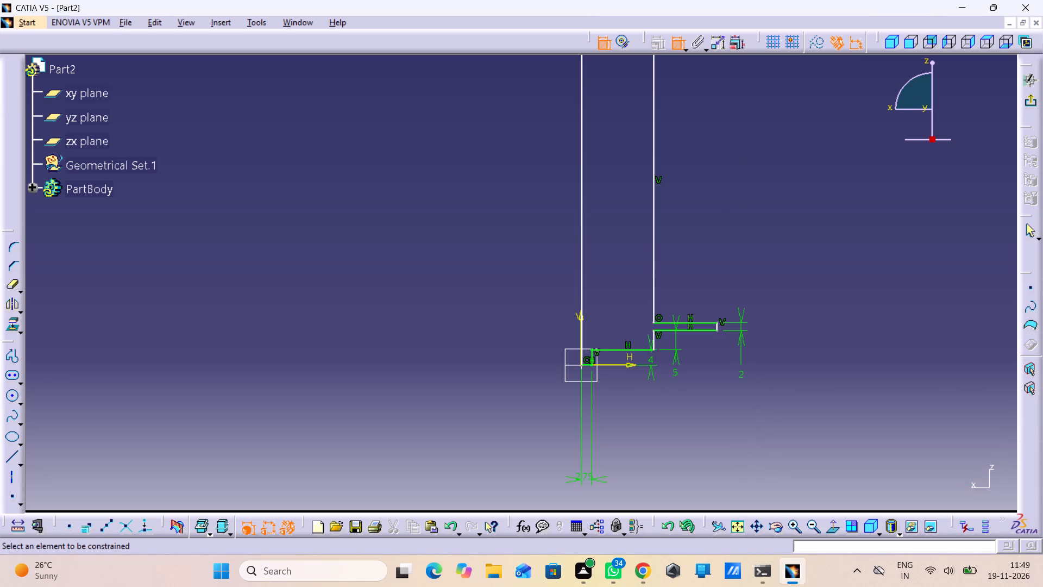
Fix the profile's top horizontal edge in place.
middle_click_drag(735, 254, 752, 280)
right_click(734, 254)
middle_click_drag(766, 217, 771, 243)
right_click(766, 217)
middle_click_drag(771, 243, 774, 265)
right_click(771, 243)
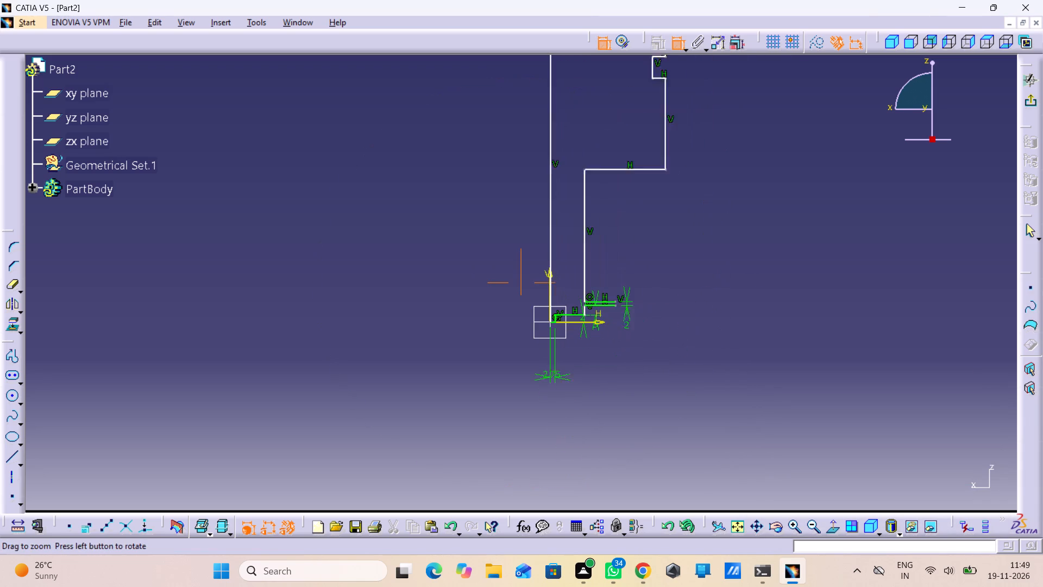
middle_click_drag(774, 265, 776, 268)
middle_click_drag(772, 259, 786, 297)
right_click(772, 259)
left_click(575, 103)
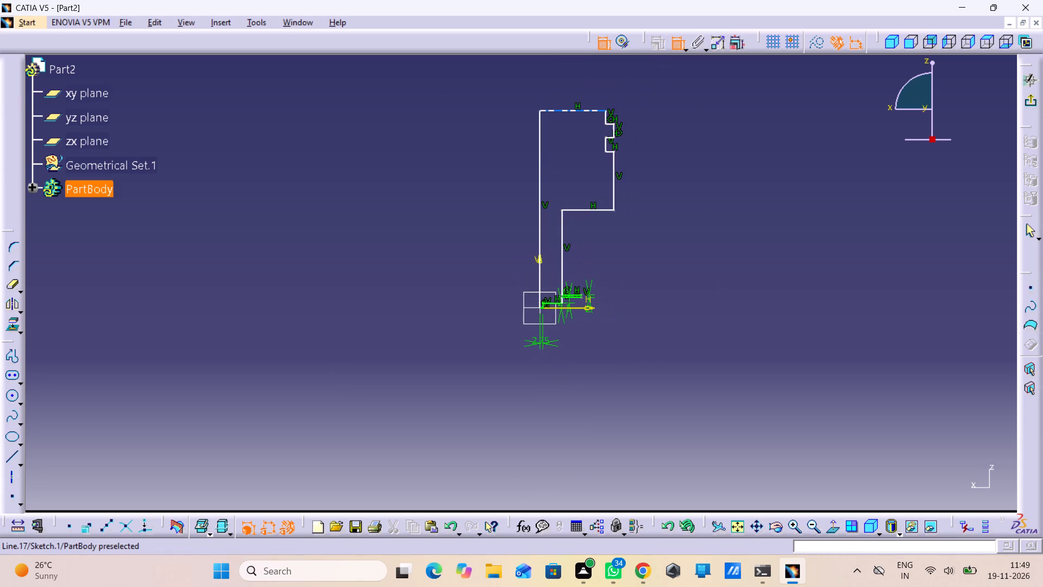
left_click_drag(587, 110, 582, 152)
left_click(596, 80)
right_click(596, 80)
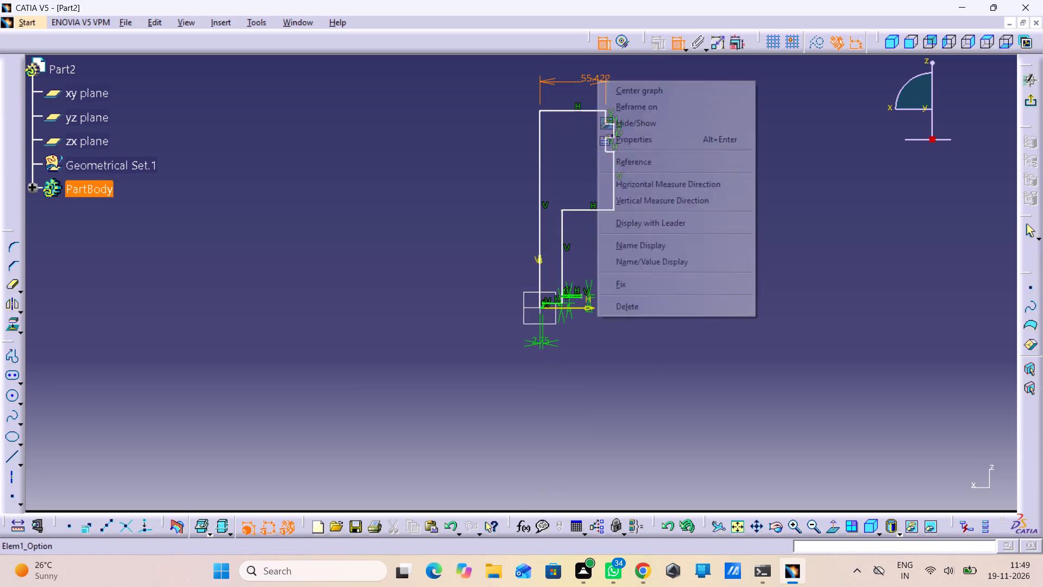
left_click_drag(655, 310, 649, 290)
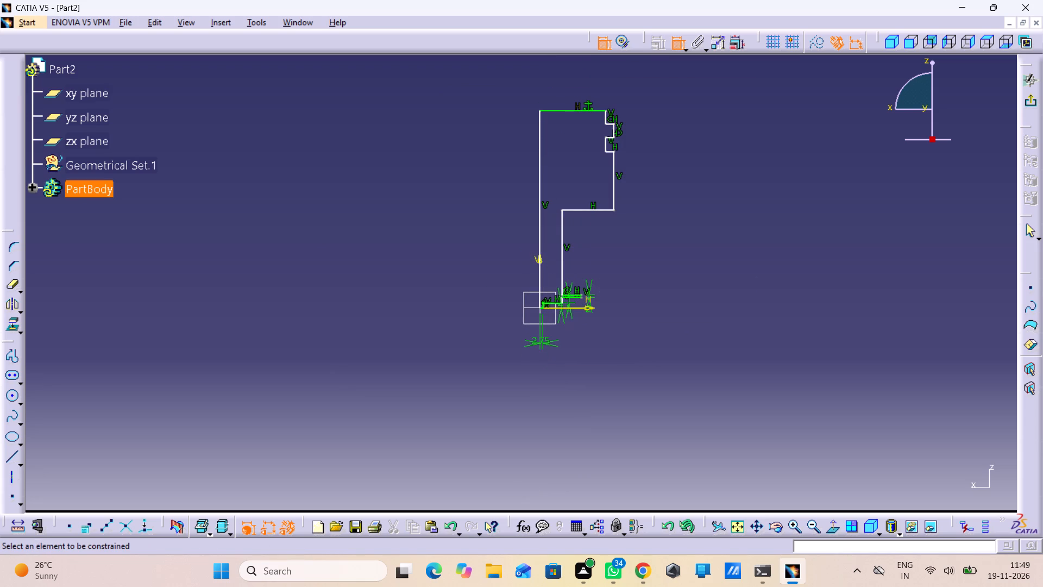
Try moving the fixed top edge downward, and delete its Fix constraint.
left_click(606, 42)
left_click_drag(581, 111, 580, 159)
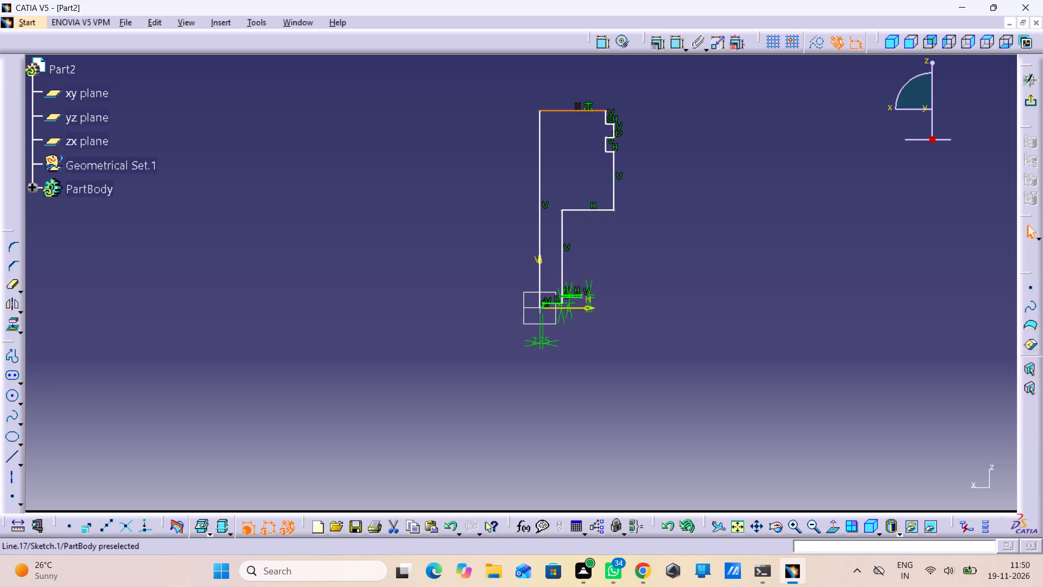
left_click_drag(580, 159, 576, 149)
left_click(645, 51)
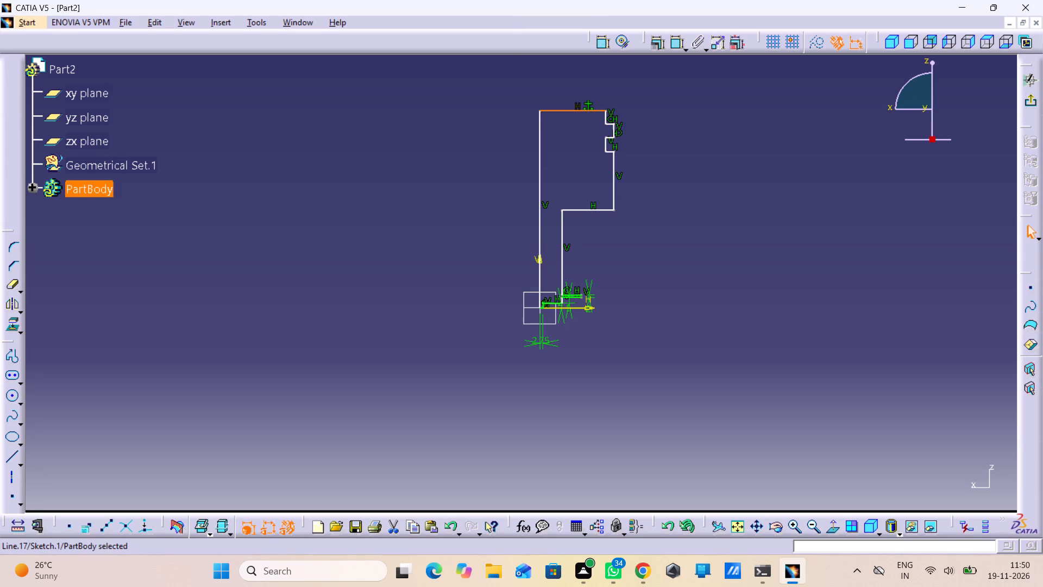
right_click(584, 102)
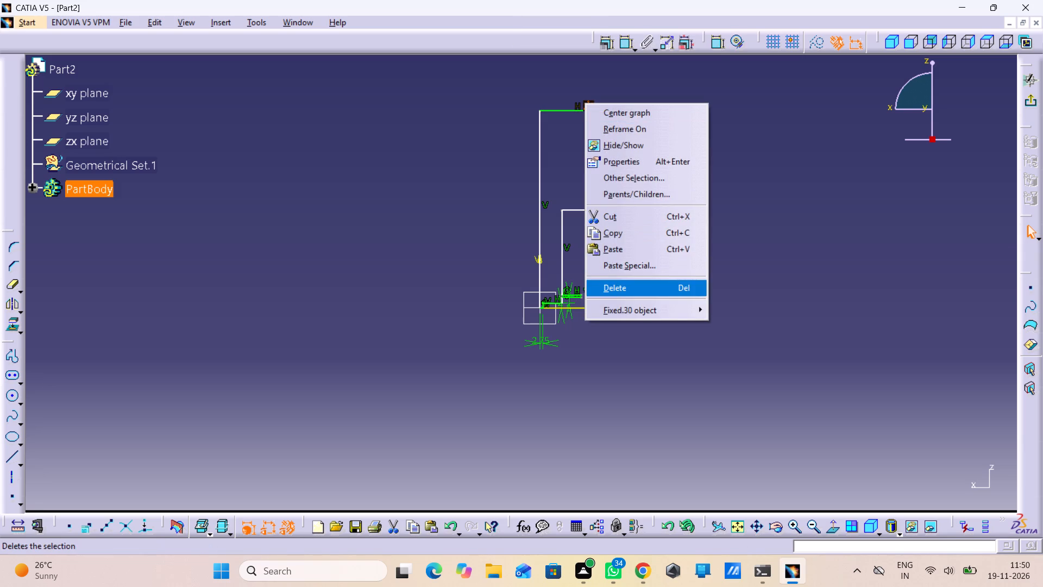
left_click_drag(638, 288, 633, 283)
Try moving the top edge down, and lower the horizontal ledge beneath the upper section to just above the 2 mm flange.
left_click_drag(583, 106, 587, 138)
left_click(579, 128)
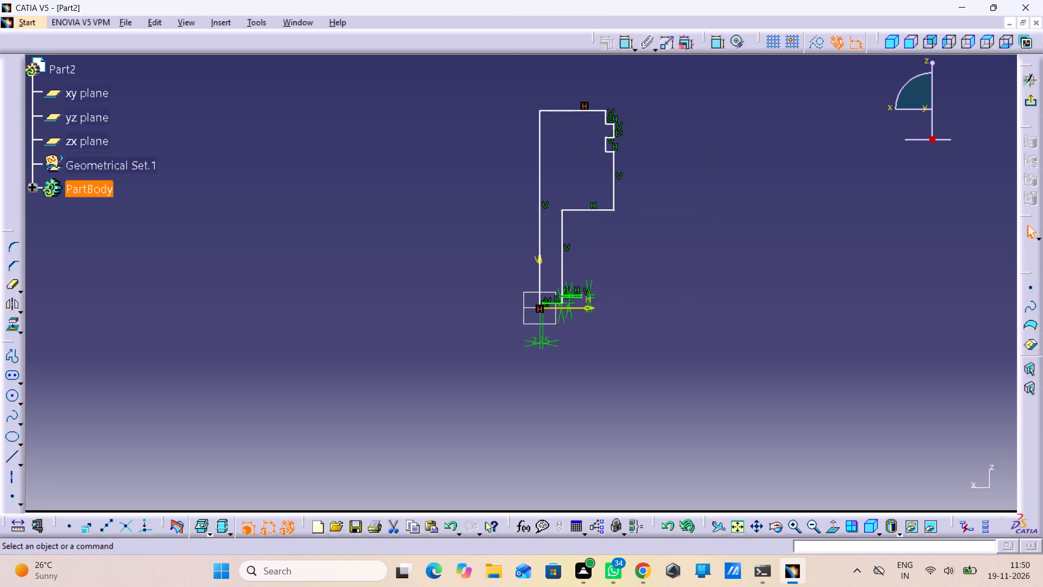
left_click(576, 110)
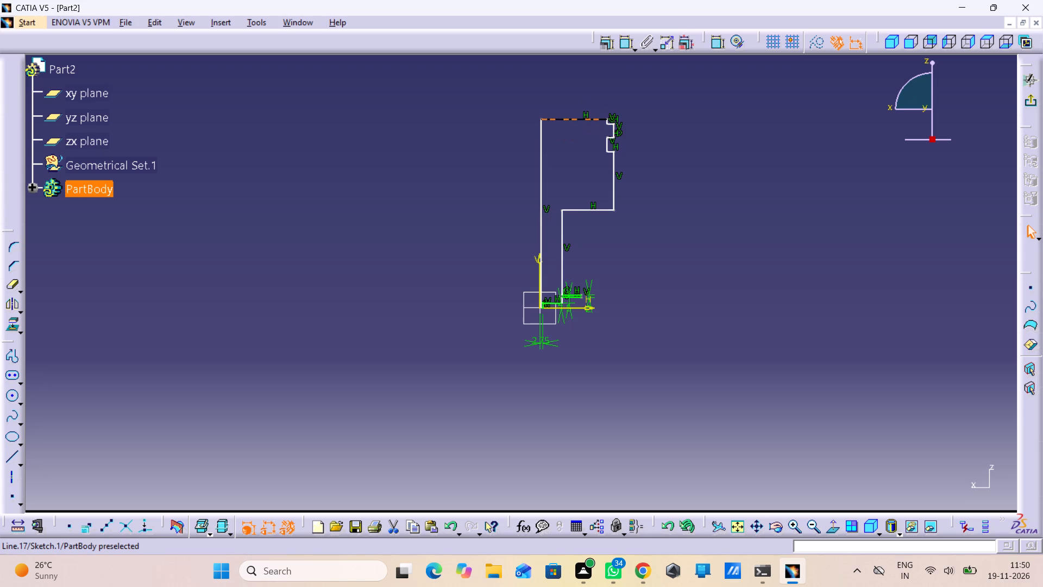
left_click_drag(599, 209, 599, 243)
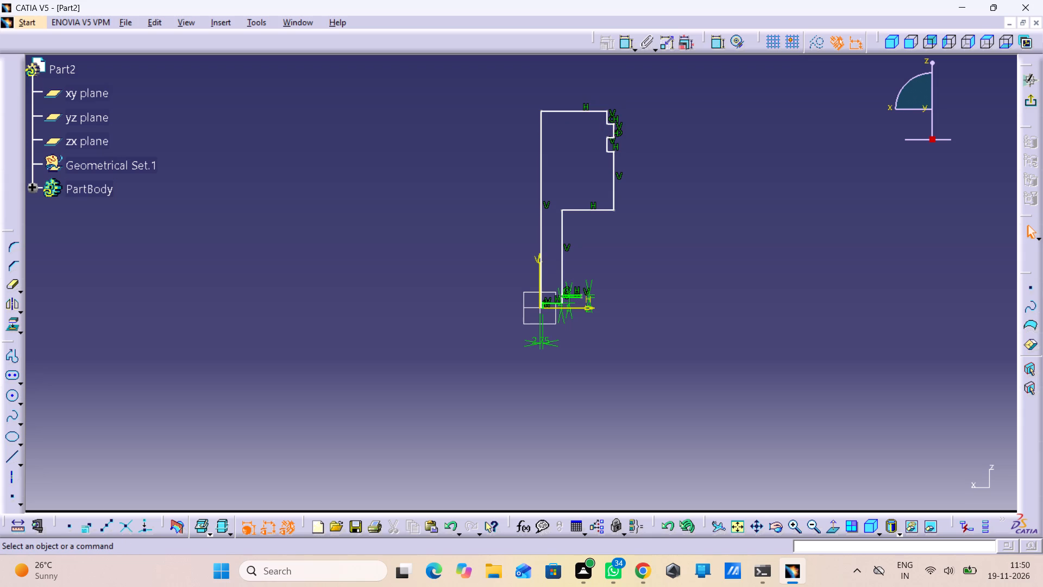
left_click_drag(599, 243, 598, 245)
left_click_drag(584, 211, 578, 270)
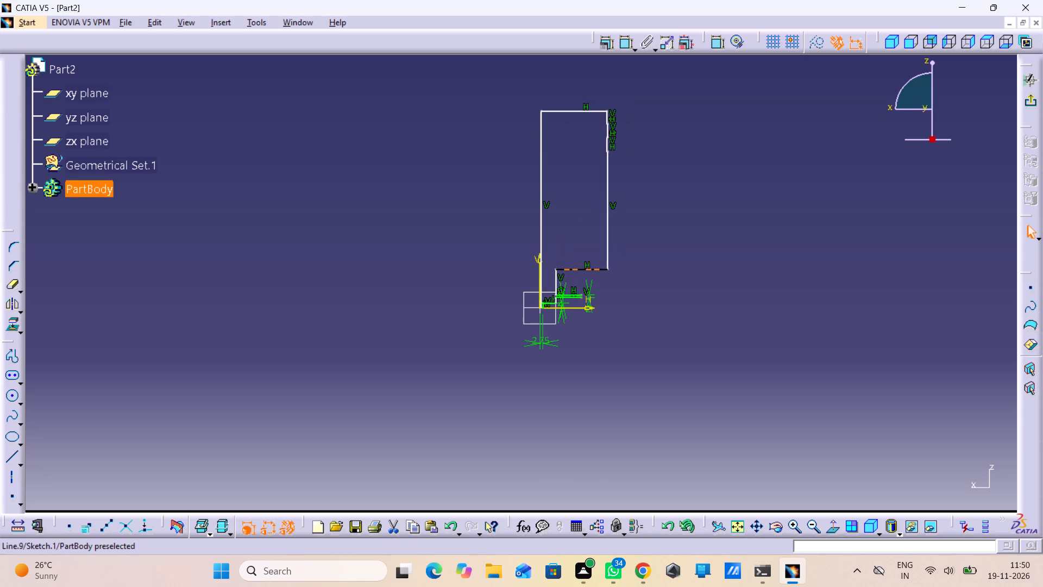
left_click_drag(578, 270, 581, 279)
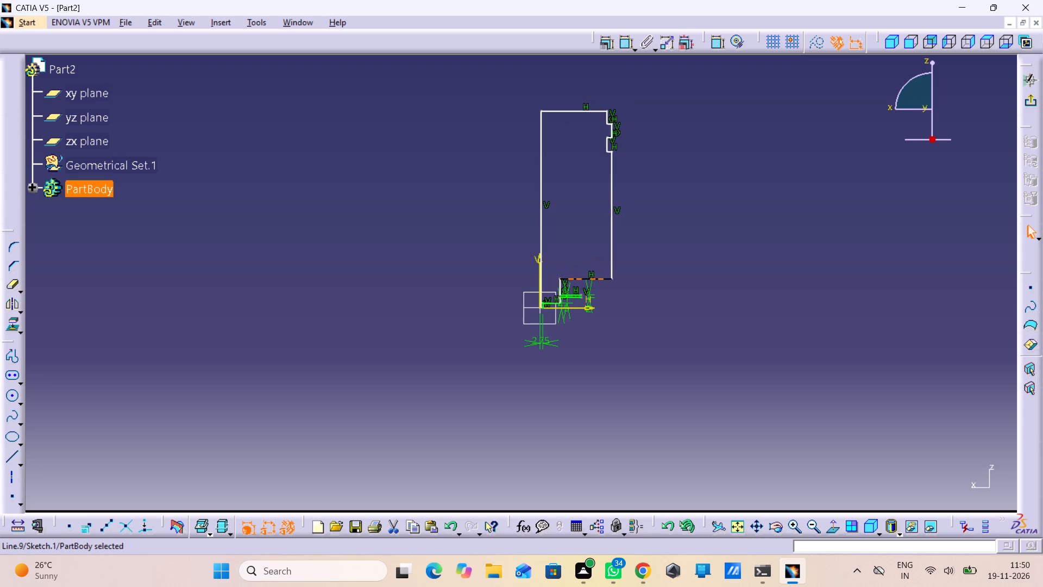
Move the inner vertical edge of the small upper notch down, placing the notch just above the lowered ledge.
left_click_drag(609, 151, 578, 249)
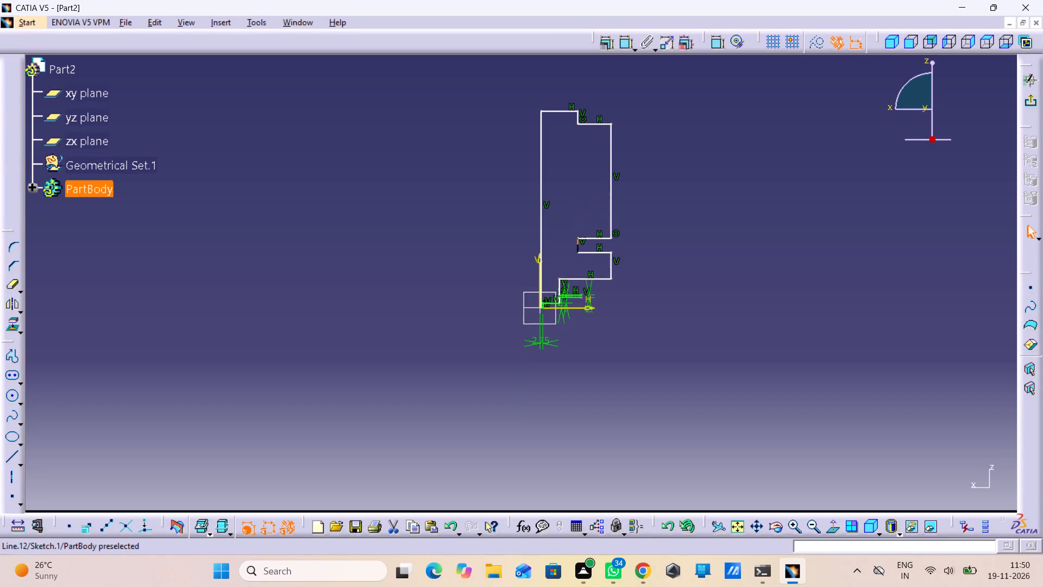
left_click_drag(578, 249, 601, 264)
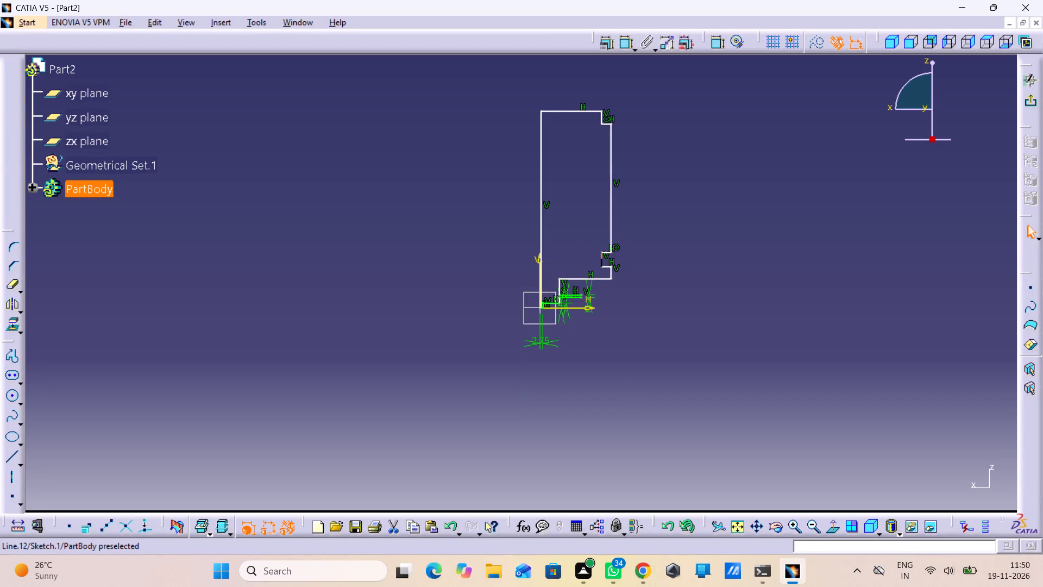
left_click_drag(601, 264, 601, 265)
Shift the vertical edge beneath the ledge outward from the vertical axis, raising the ledge slightly to the notch.
left_click_drag(561, 286, 579, 291)
left_click_drag(559, 284, 579, 284)
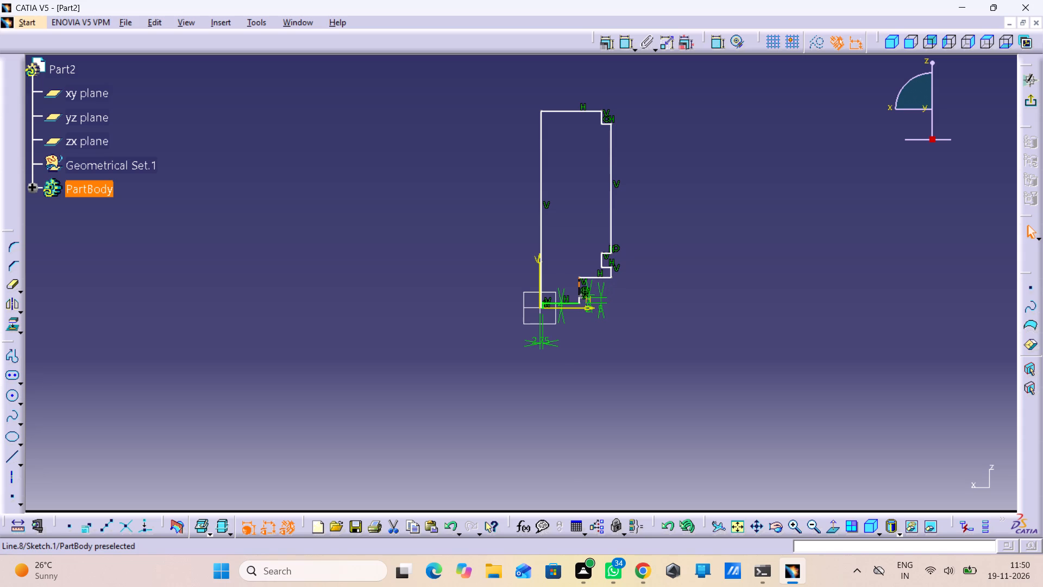
left_click_drag(579, 284, 577, 270)
left_click(577, 270)
left_click(591, 228)
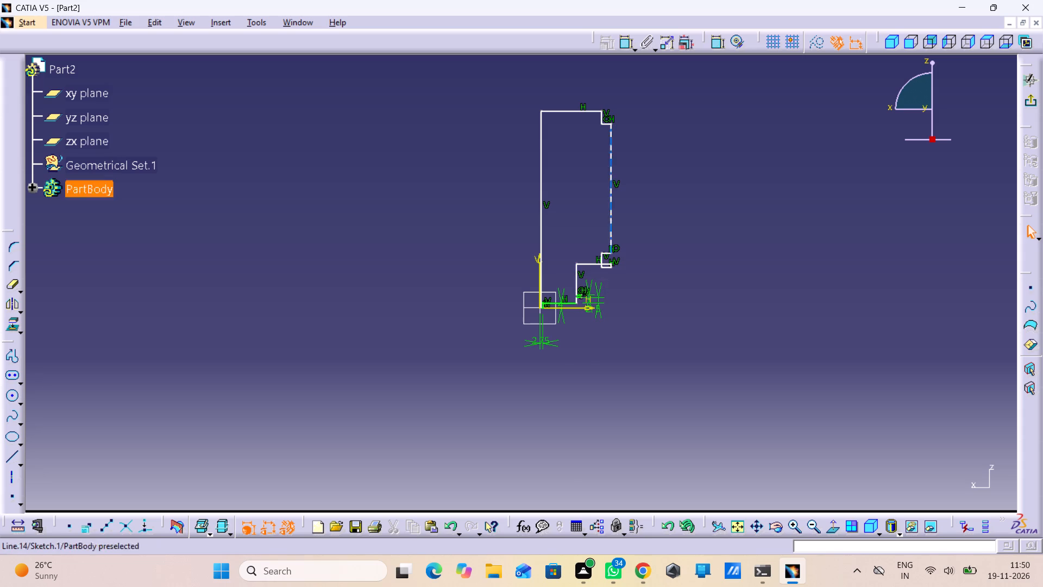
Move the upper shoulder's horizontal edge down and inward, narrowing the upper section and leaving a short collar above the small notch.
left_click_drag(605, 123, 588, 220)
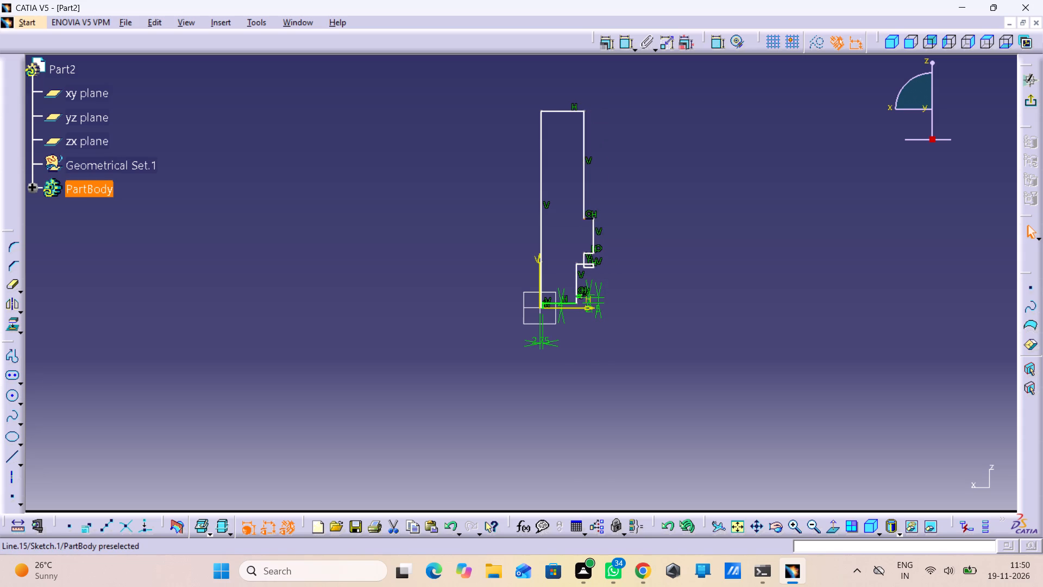
left_click_drag(588, 220, 583, 227)
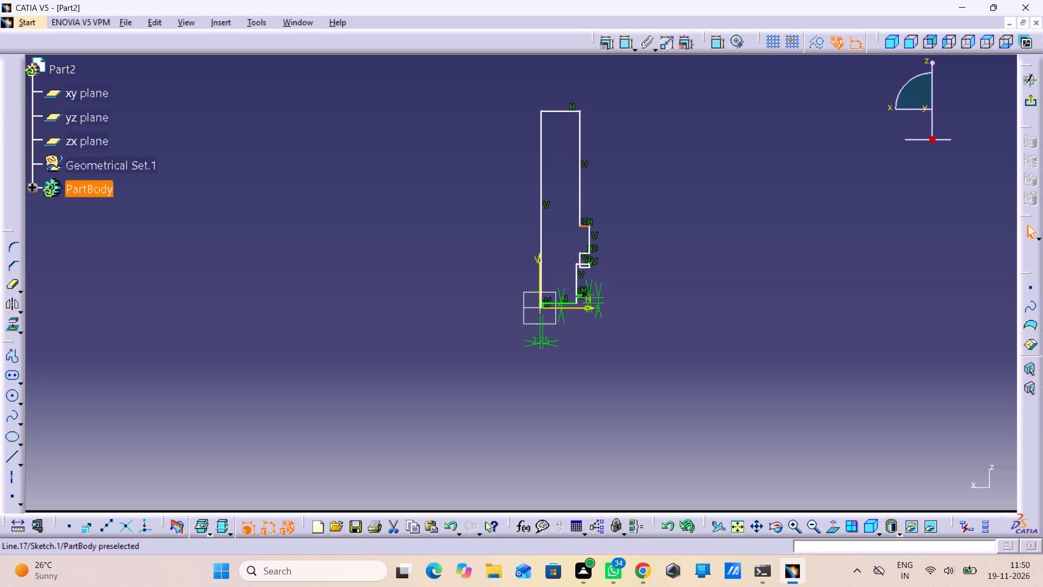
Lower the profile's top edge to shorten the upper section, keeping the long inner edge on the vertical axis.
left_click_drag(569, 114, 557, 191)
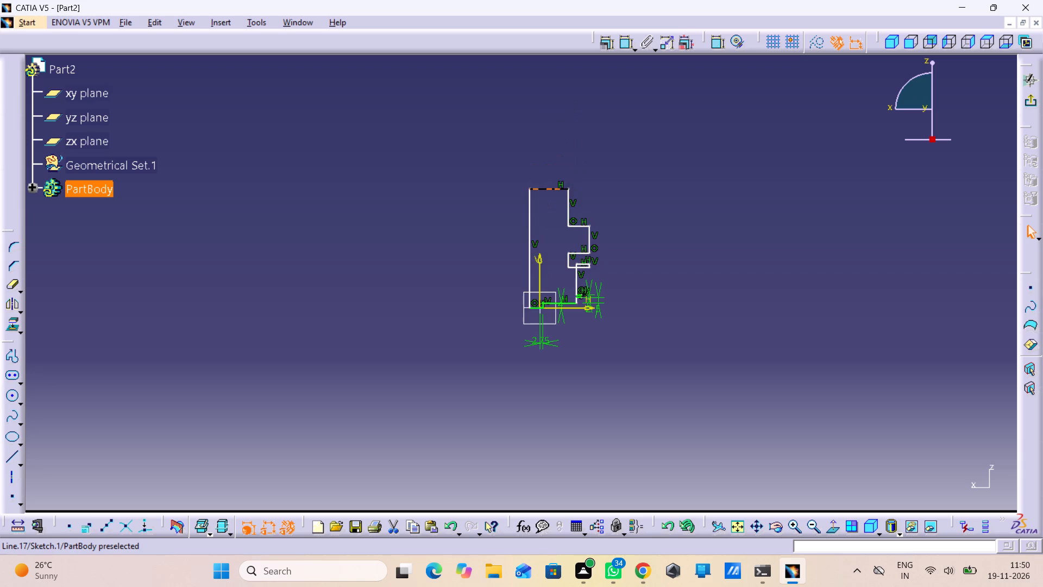
left_click_drag(557, 191, 572, 210)
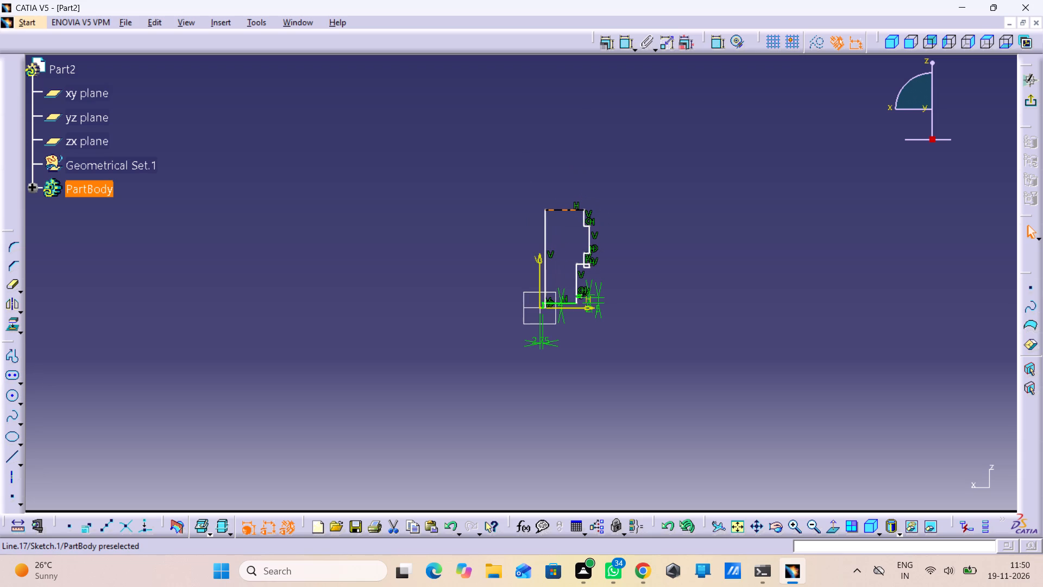
left_click_drag(572, 210, 571, 195)
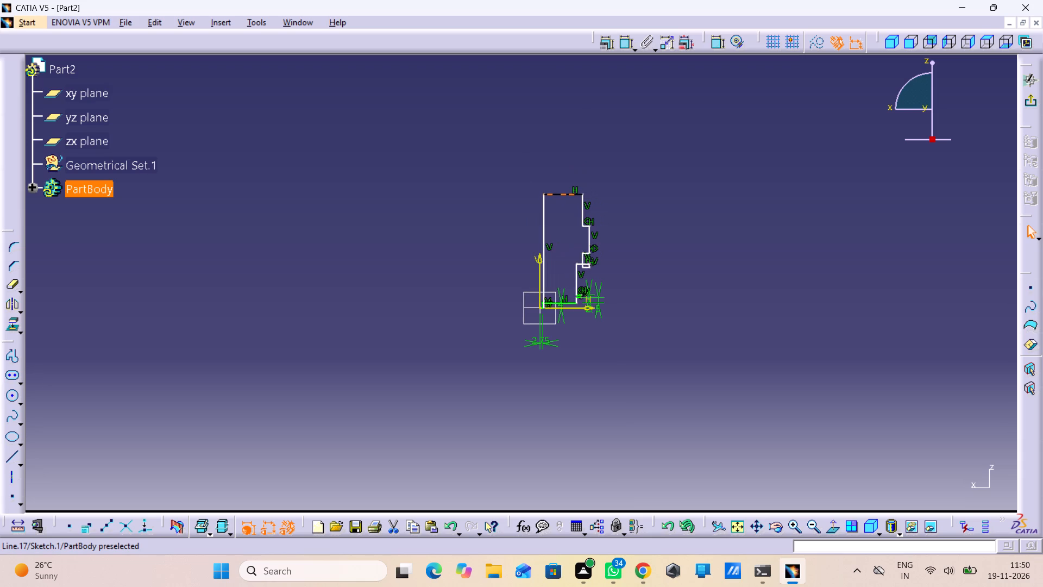
left_click_drag(571, 195, 568, 197)
Move the horizontal ledge beneath the collar down and inward, so it forms a separate step below the collar nearer the vertical axis.
middle_click_drag(563, 280, 559, 276)
right_click(563, 280)
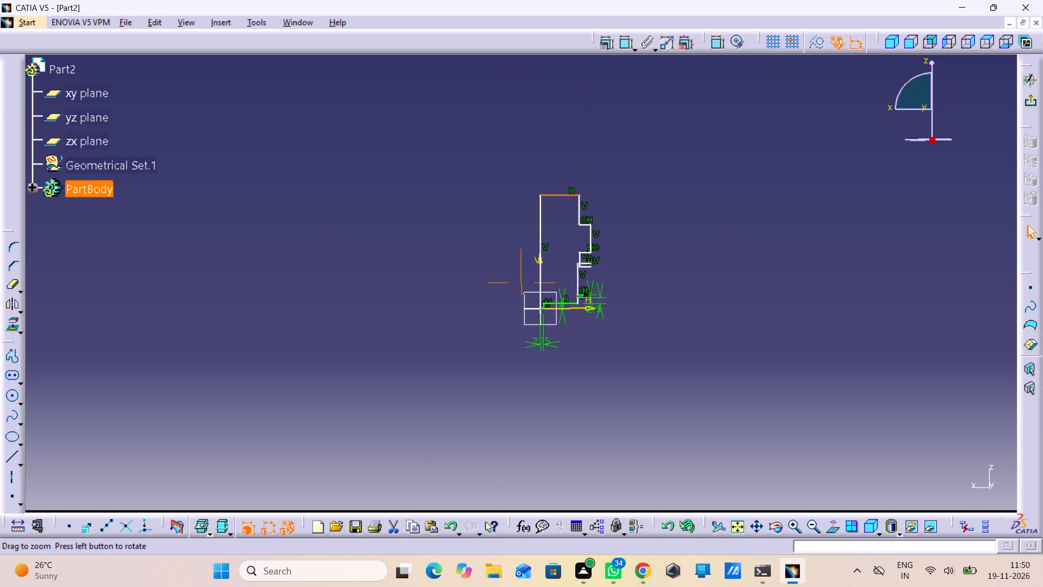
middle_click_drag(559, 276, 552, 135)
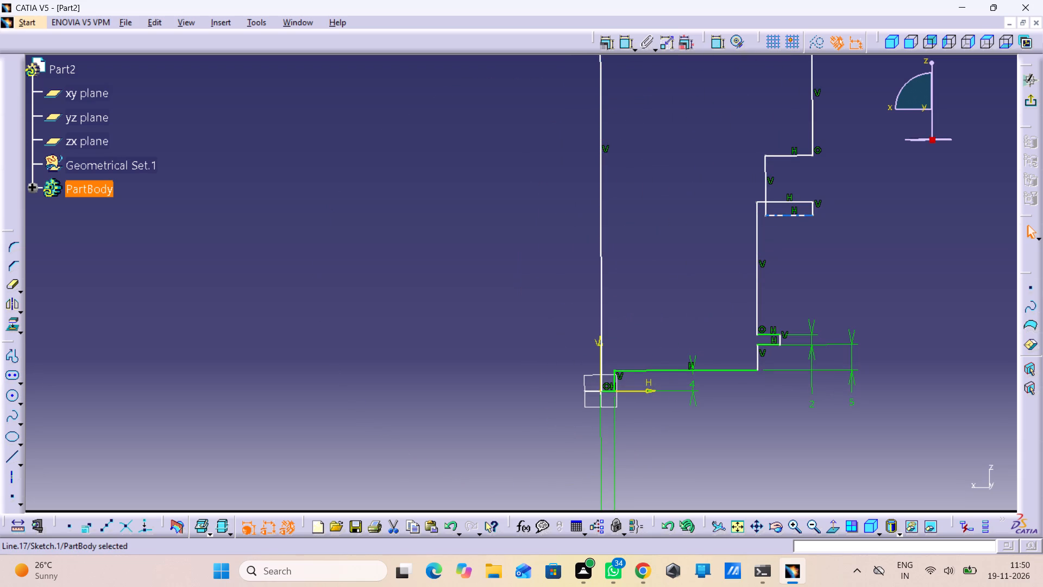
left_click(800, 199)
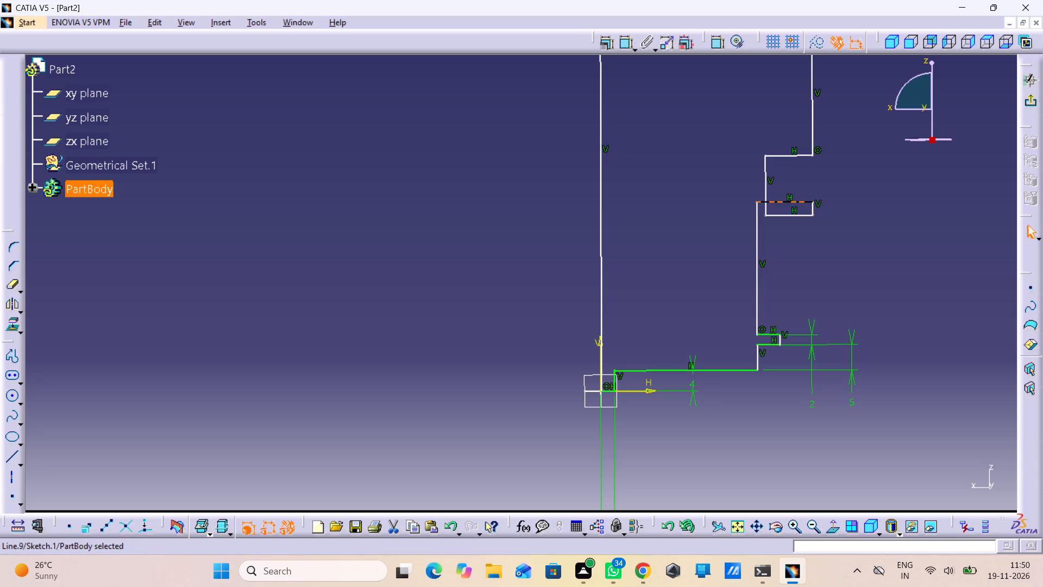
left_click_drag(801, 201, 731, 273)
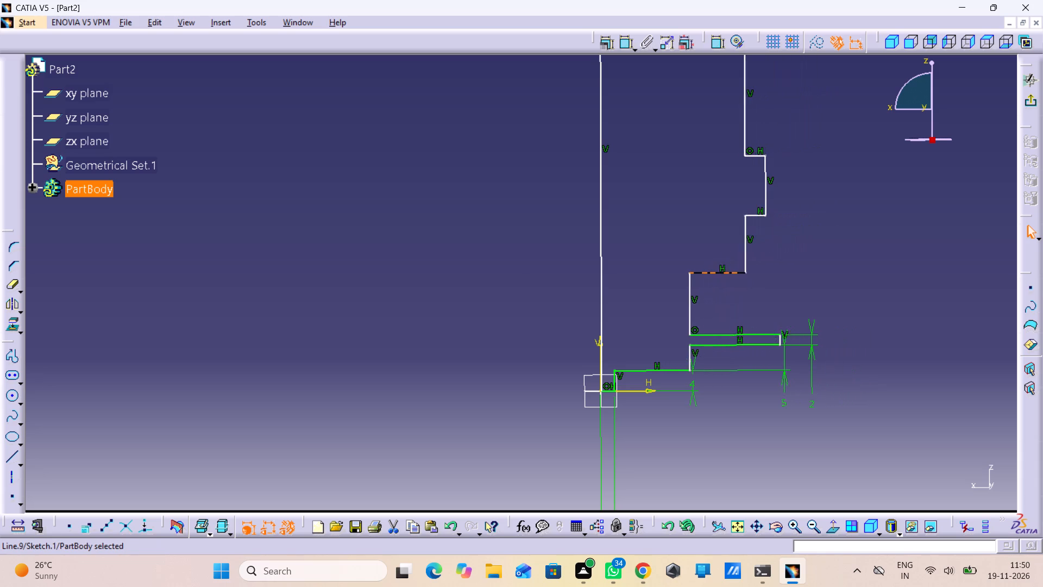
left_click_drag(731, 273, 707, 263)
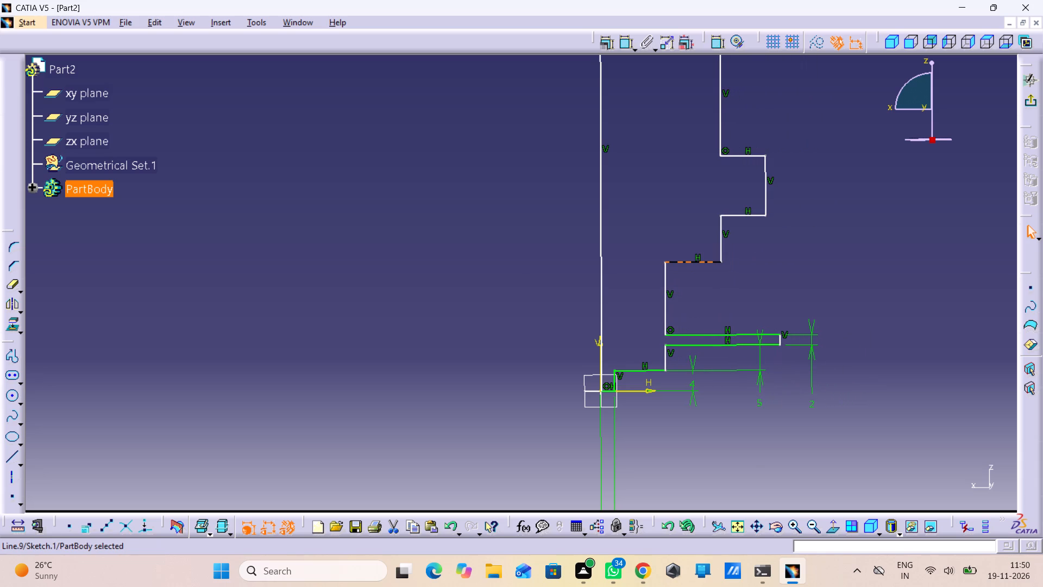
left_click_drag(707, 263, 700, 263)
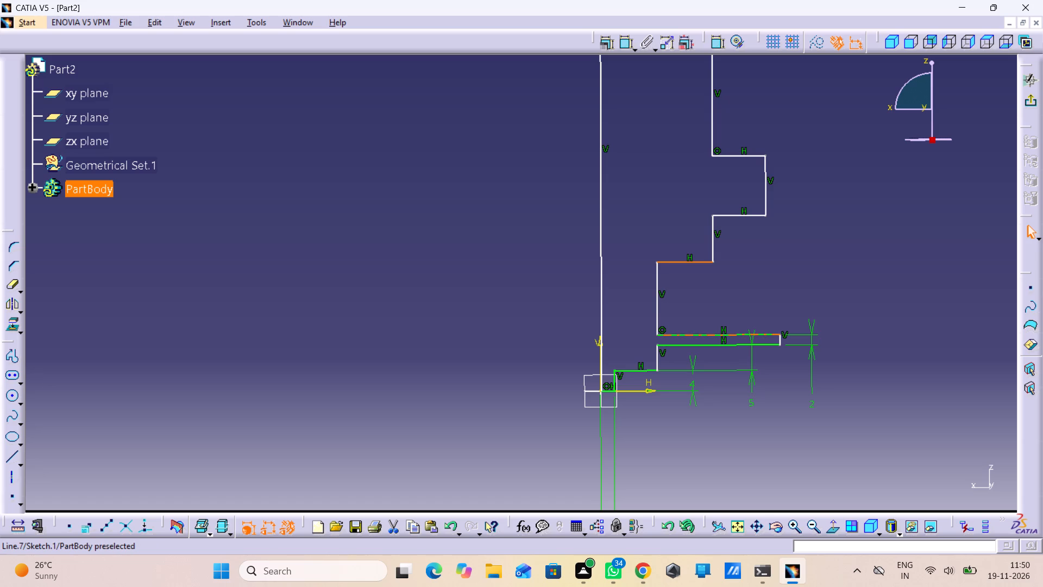
Shorten the 2 mm flange by moving its outer vertical edge inward to just outside the adjoining wall.
left_click_drag(778, 340, 661, 348)
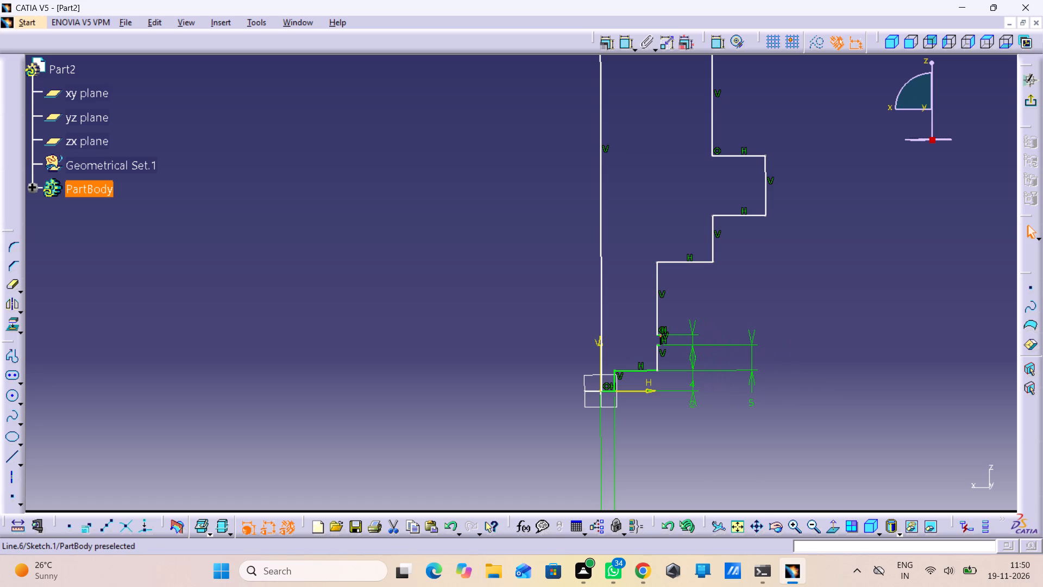
left_click_drag(661, 348, 658, 351)
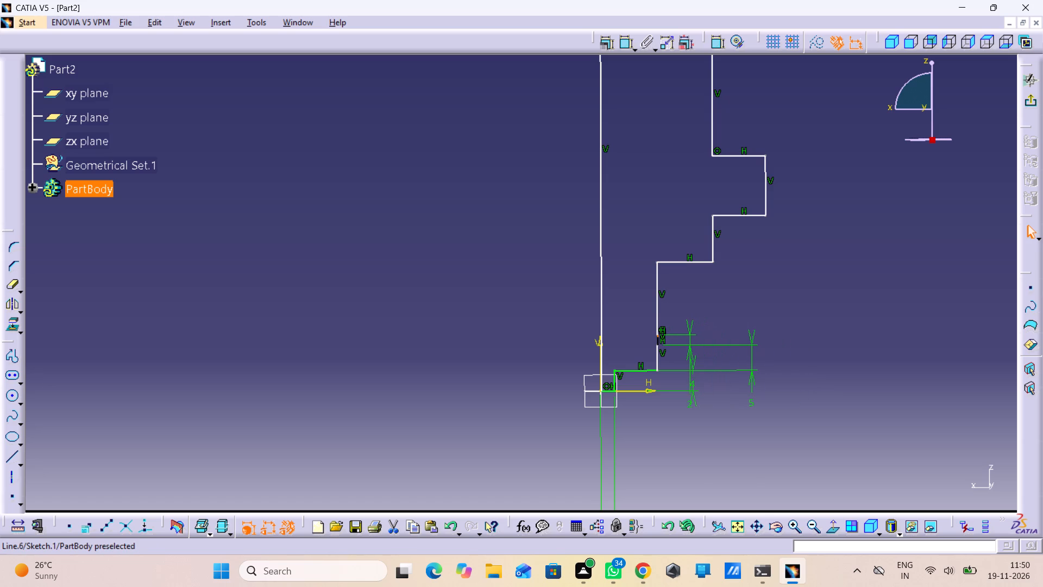
left_click_drag(658, 351, 668, 354)
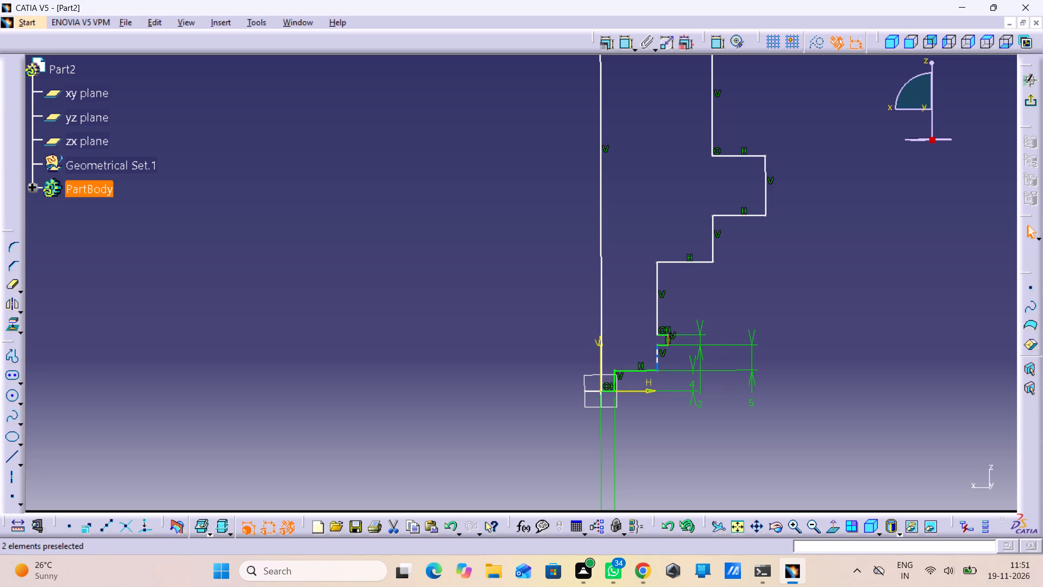
left_click(711, 287)
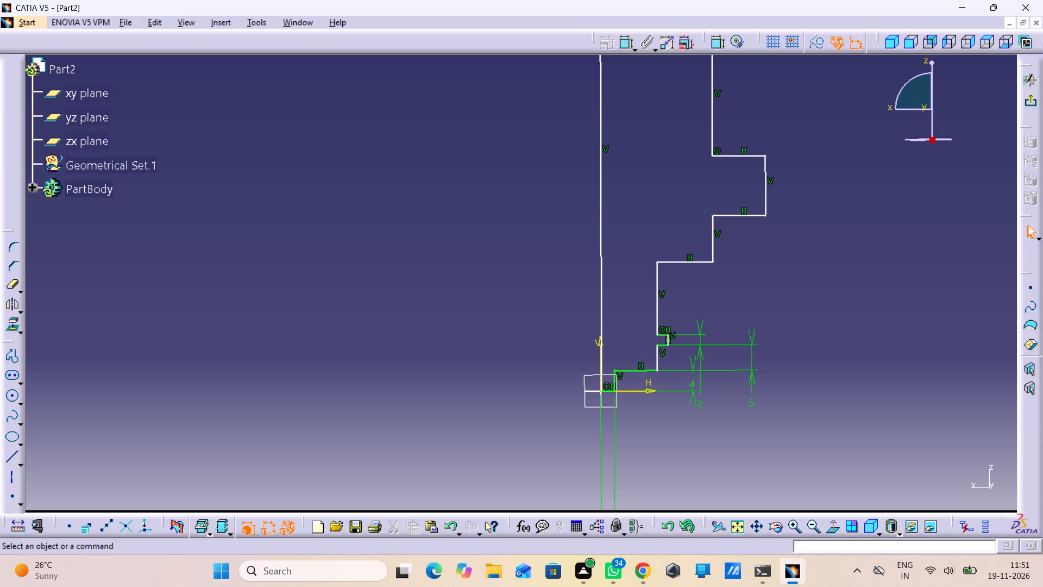
Separate the overlapping dimensions by placing the 4 mm value lower and farther out, and the 2 mm value above the flange.
middle_click_drag(720, 284, 735, 335)
right_click_drag(720, 284, 723, 291)
middle_click(735, 335)
right_click(735, 335)
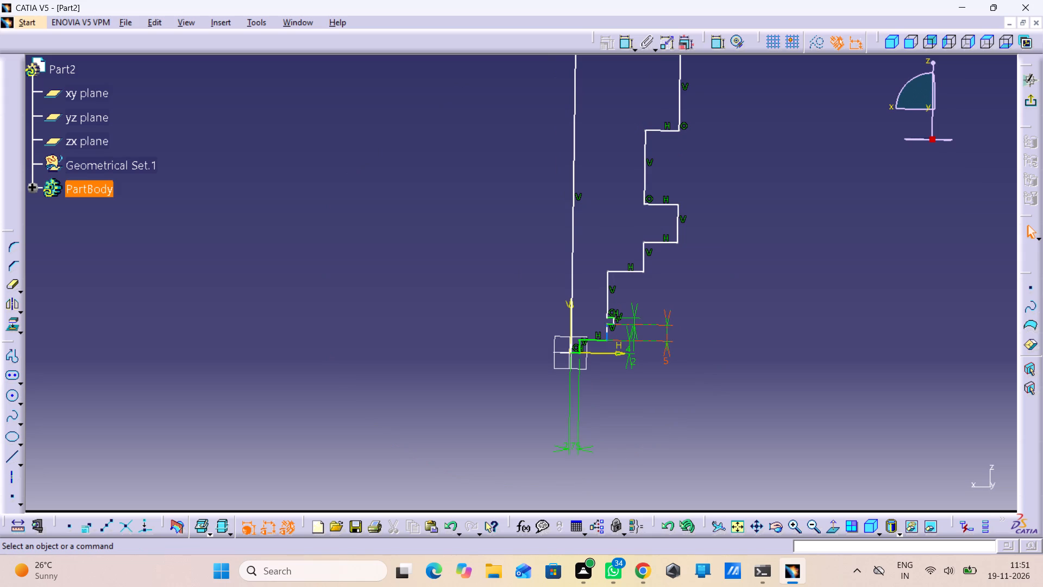
left_click_drag(633, 359, 655, 383)
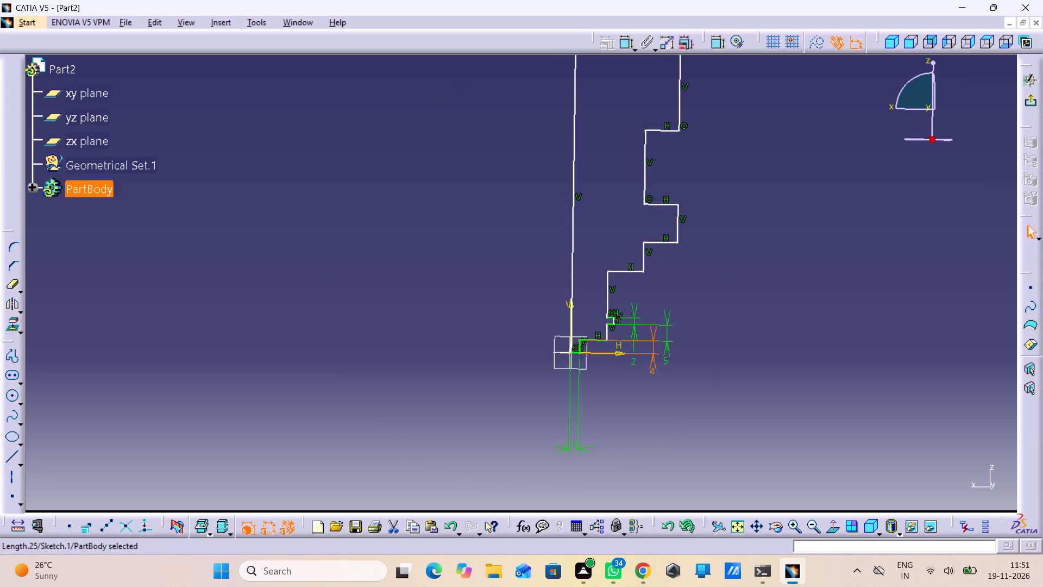
left_click_drag(655, 383, 651, 417)
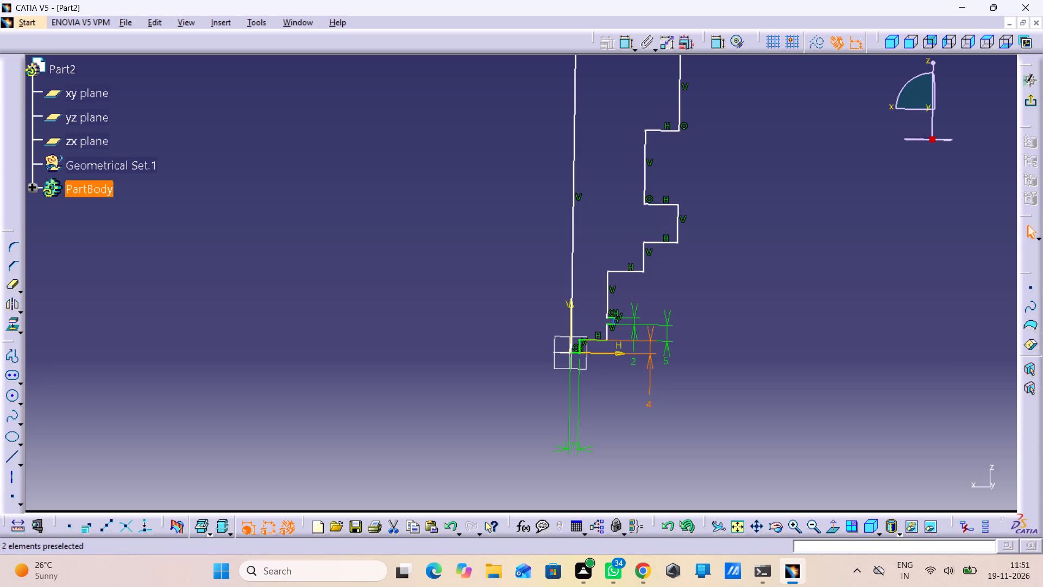
left_click_drag(633, 362, 653, 301)
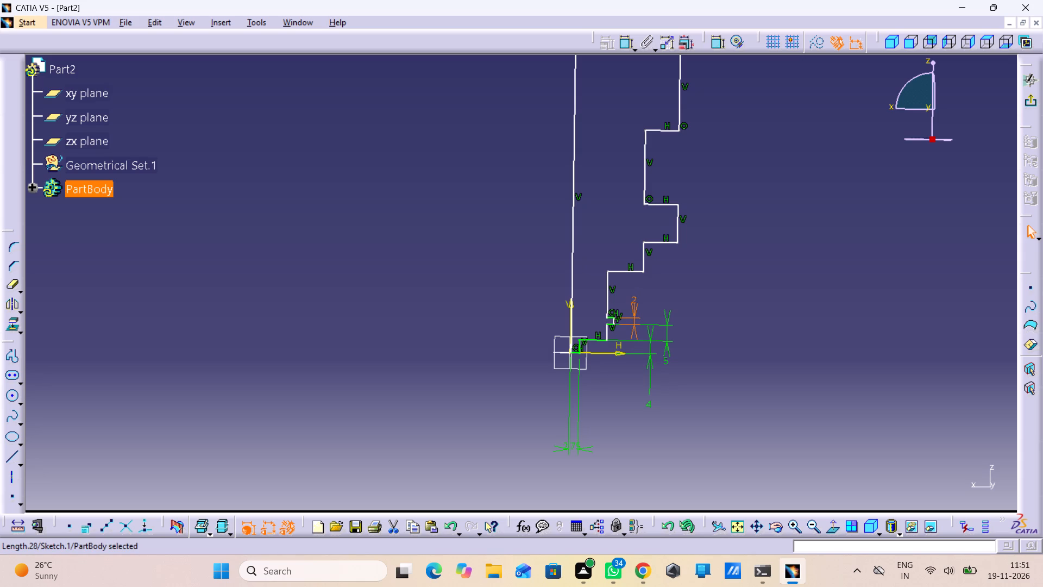
left_click_drag(653, 301, 653, 298)
Restore the view normal to the sketch plane and move the 4 mm dimension value up closer to the profile's base.
middle_click_drag(581, 411, 575, 321)
right_click_drag(581, 419, 575, 355)
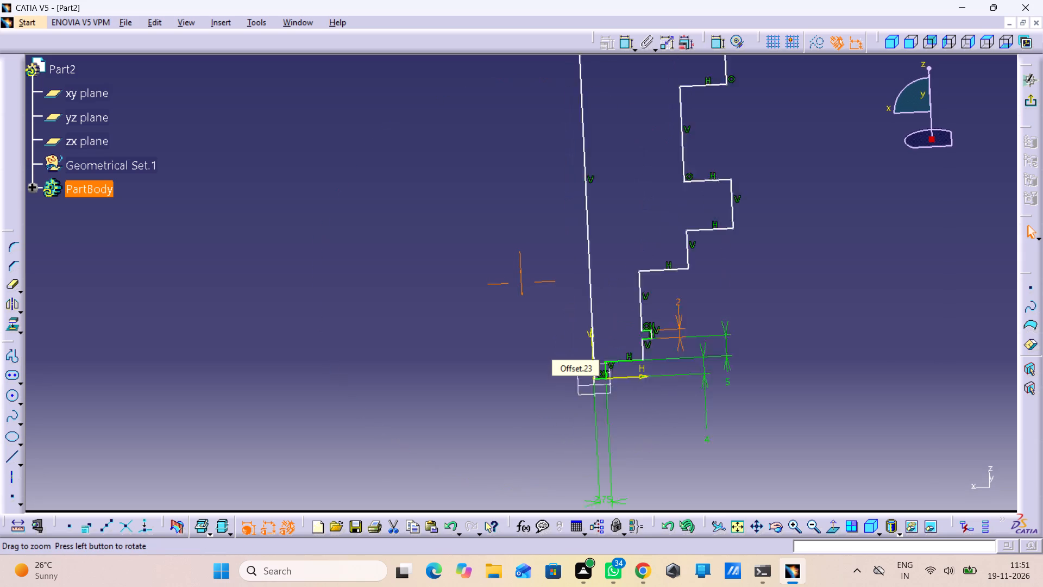
middle_click_drag(575, 321, 574, 268)
middle_click_drag(586, 266, 642, 307)
right_click_drag(586, 266, 642, 307)
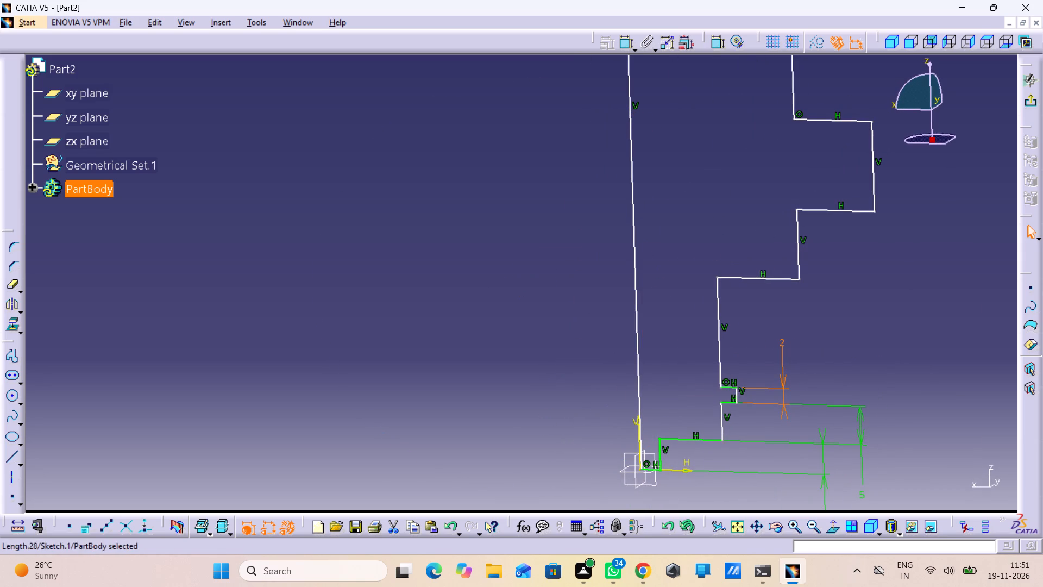
left_click(833, 530)
middle_click_drag(574, 341, 564, 336)
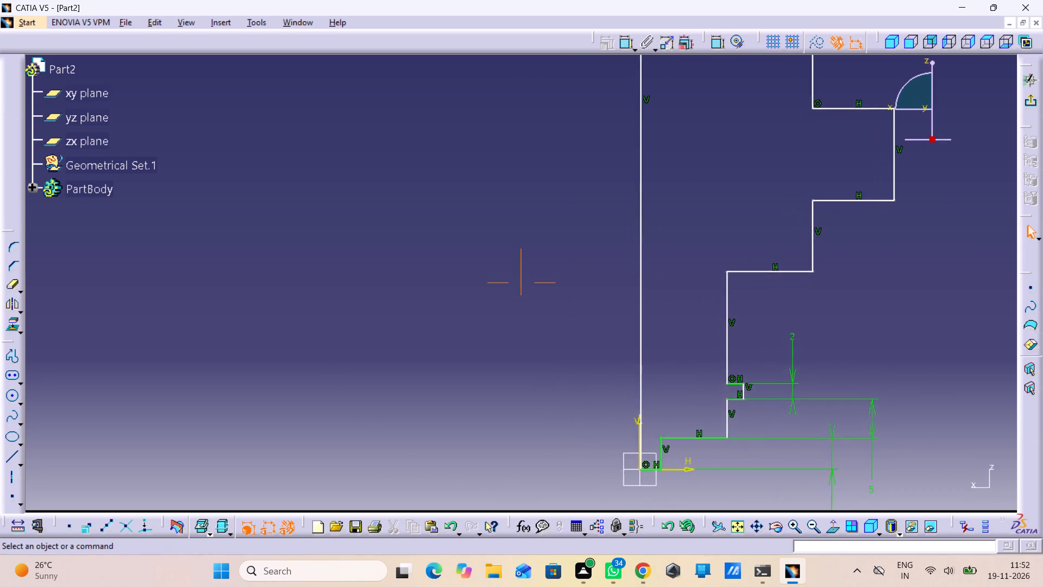
middle_click_drag(564, 336, 269, 271)
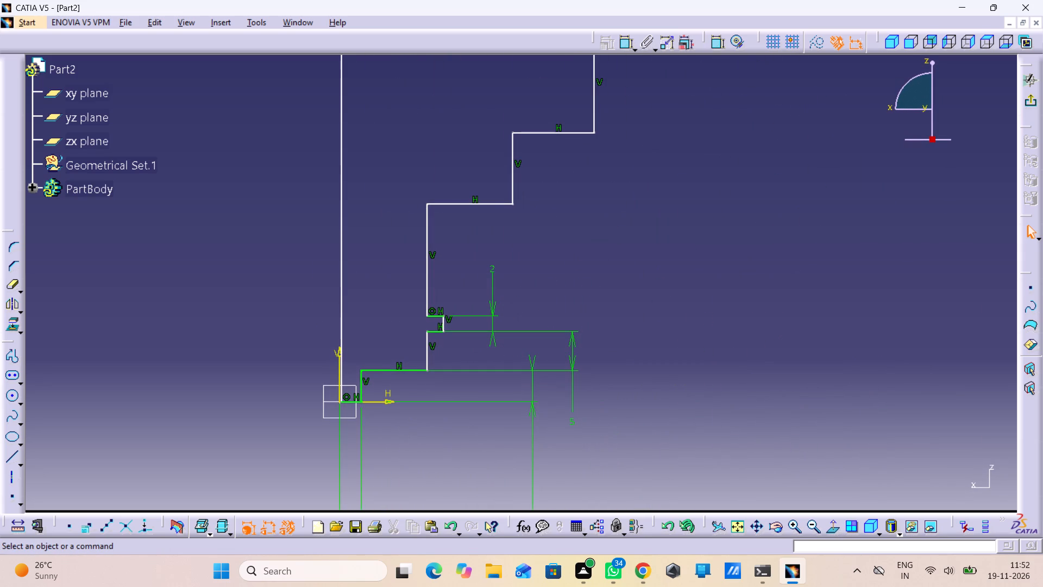
middle_click_drag(453, 424, 454, 422)
right_click(454, 422)
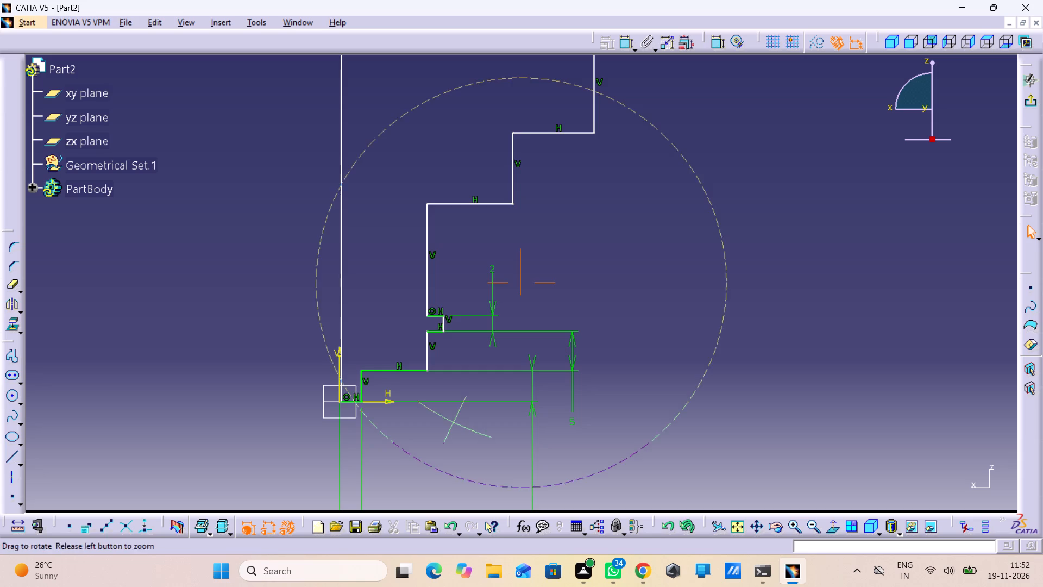
middle_click_drag(454, 422, 449, 406)
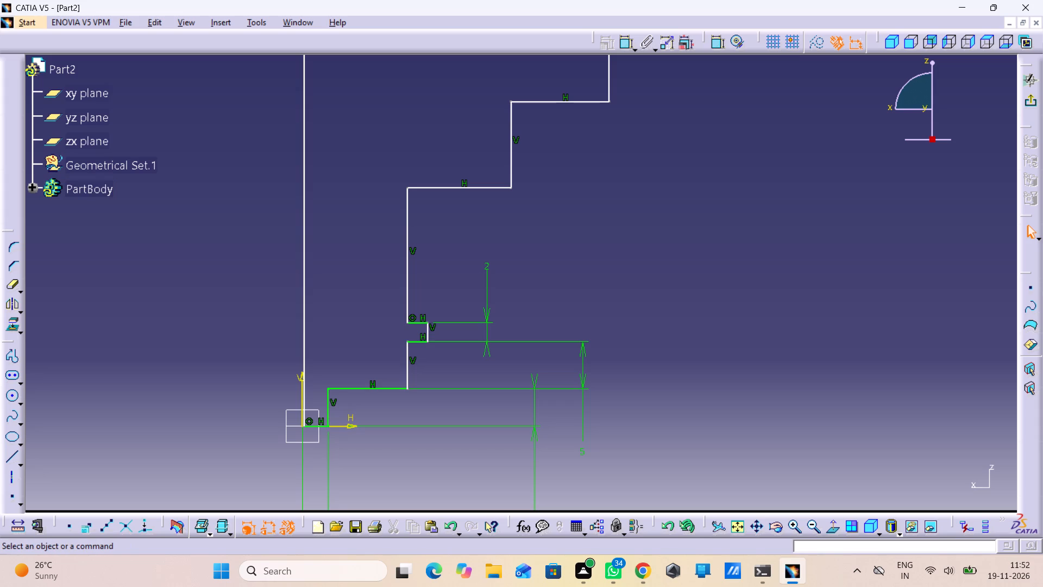
middle_click_drag(435, 409, 439, 425)
right_click(435, 409)
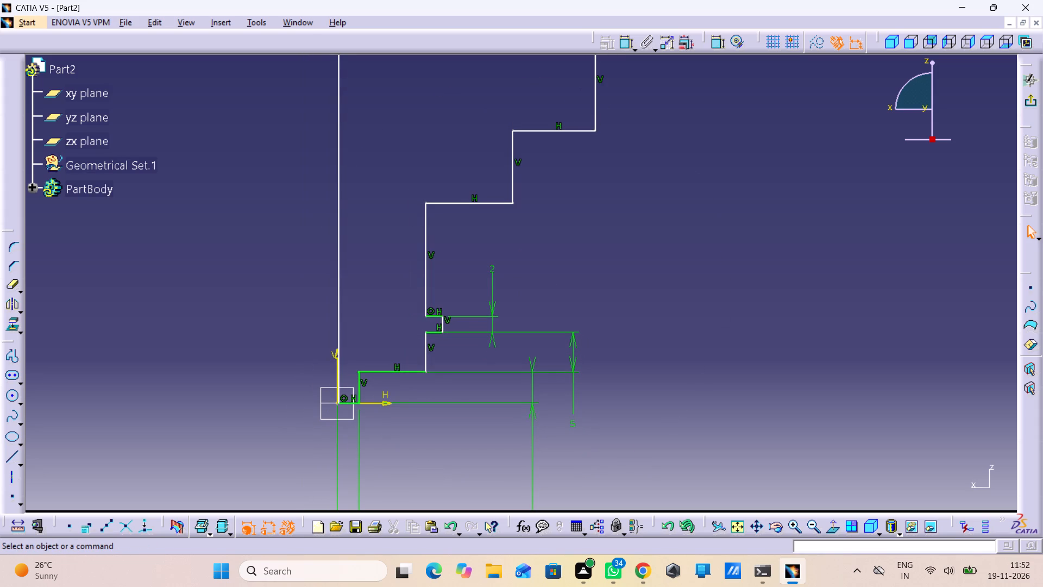
middle_click_drag(502, 455, 502, 480)
right_click(502, 453)
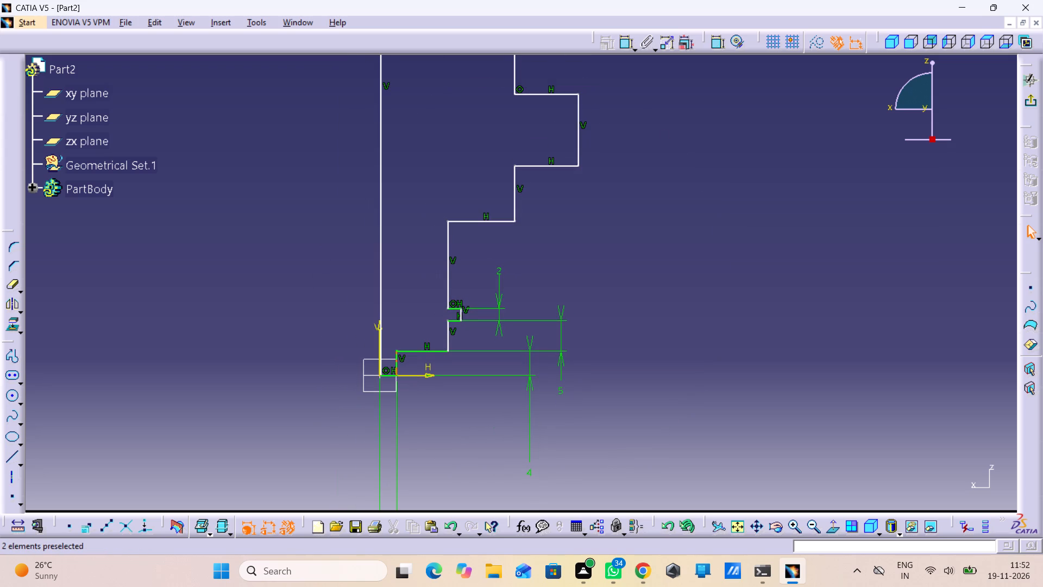
left_click_drag(527, 472, 519, 448)
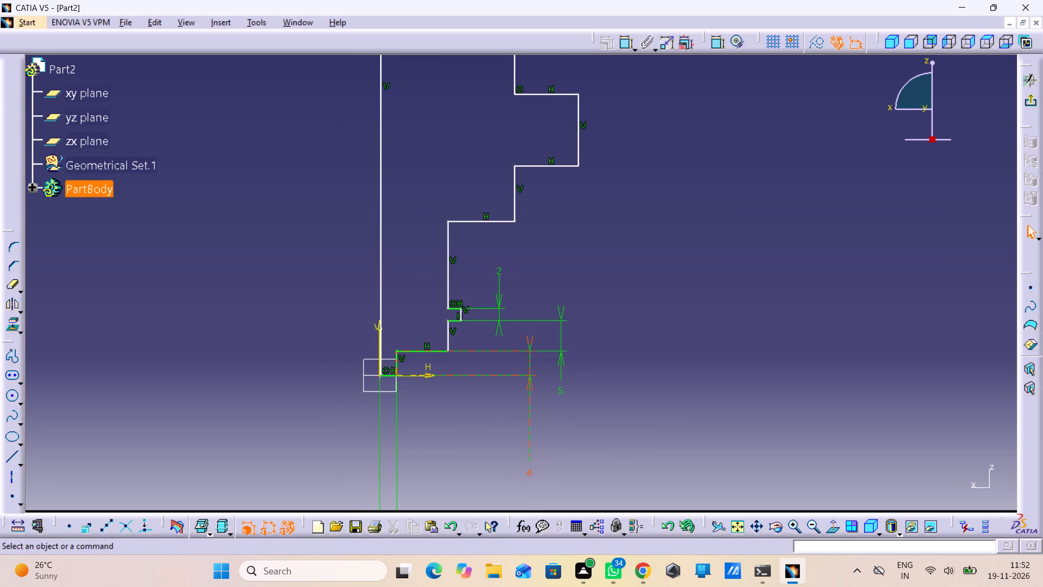
left_click_drag(532, 477, 536, 415)
left_click(481, 419)
Delete the 5 mm dimension between the bottom ledge and the underside of the flange.
middle_click_drag(481, 420, 478, 403)
right_click(481, 420)
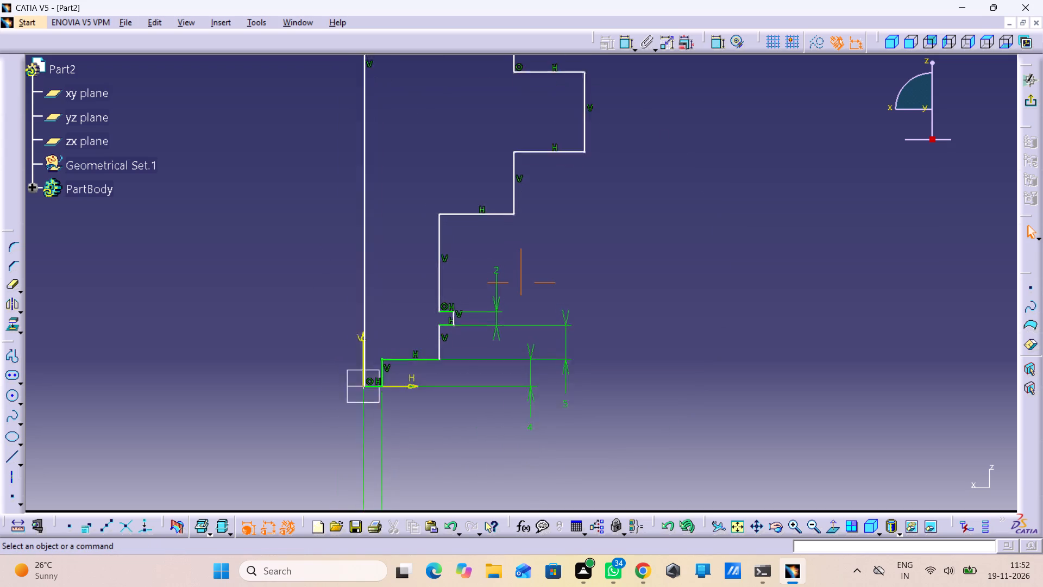
middle_click_drag(478, 403, 474, 389)
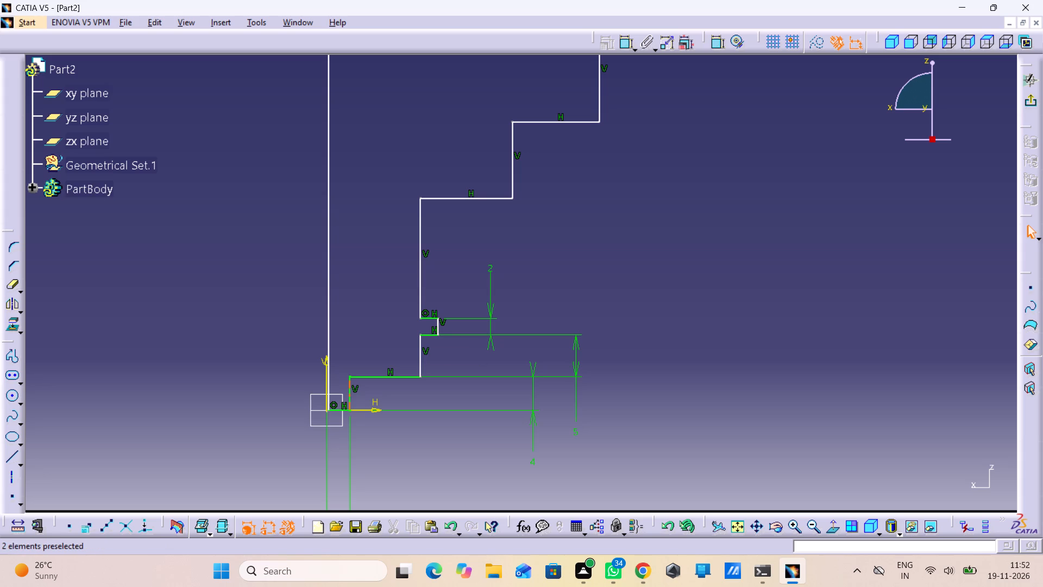
right_click_drag(574, 364, 577, 386)
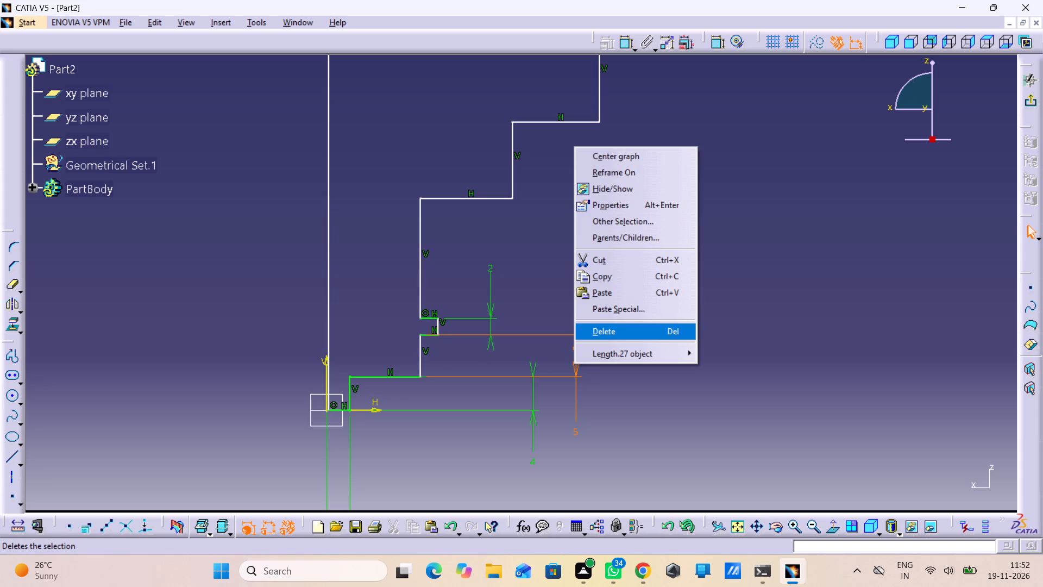
left_click(598, 335)
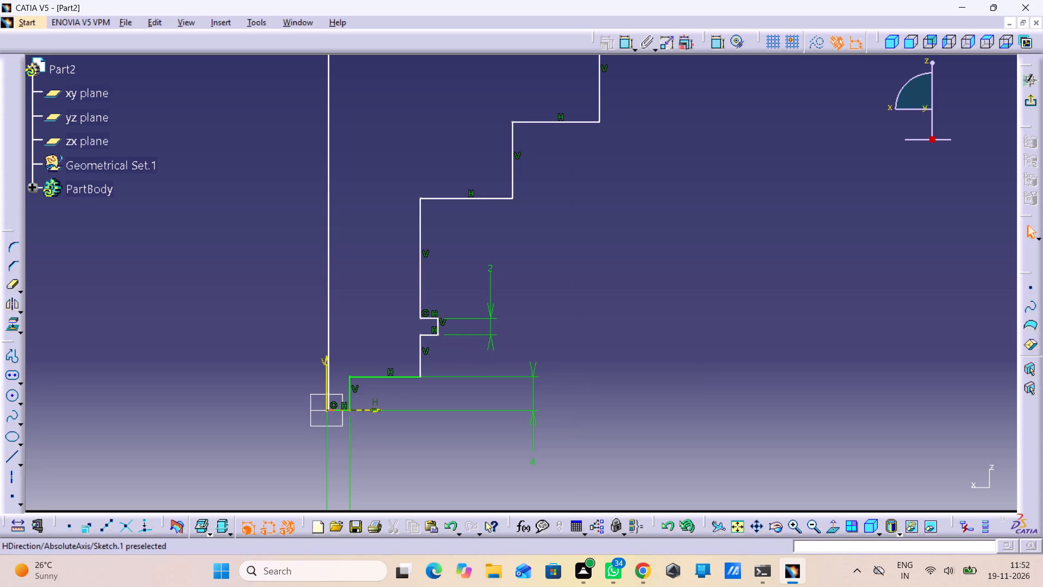
Dimension the flange's underside from the horizontal sketch axis and set the distance to 5 mm.
left_click(376, 408)
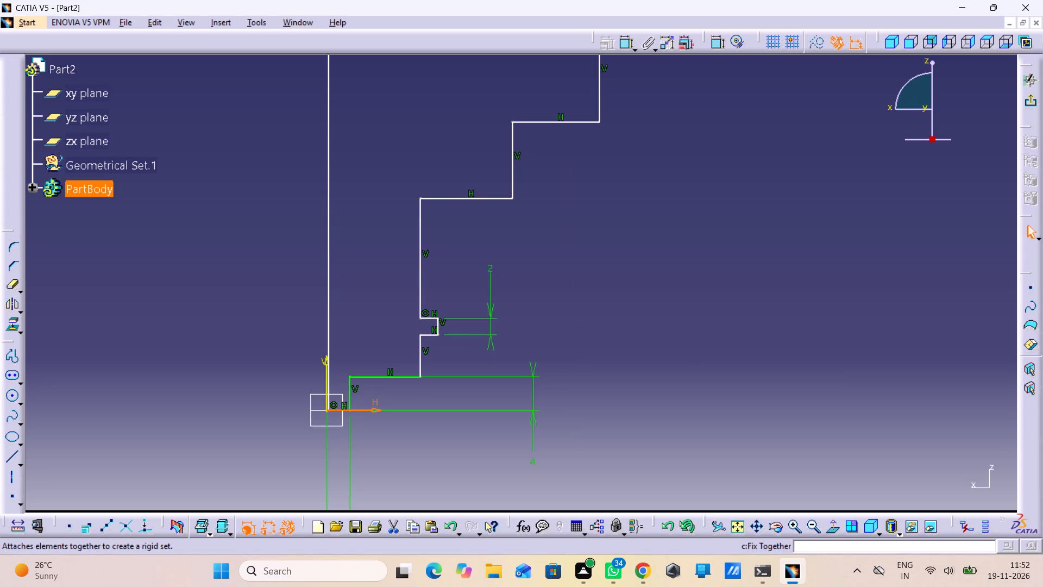
double_click(625, 48)
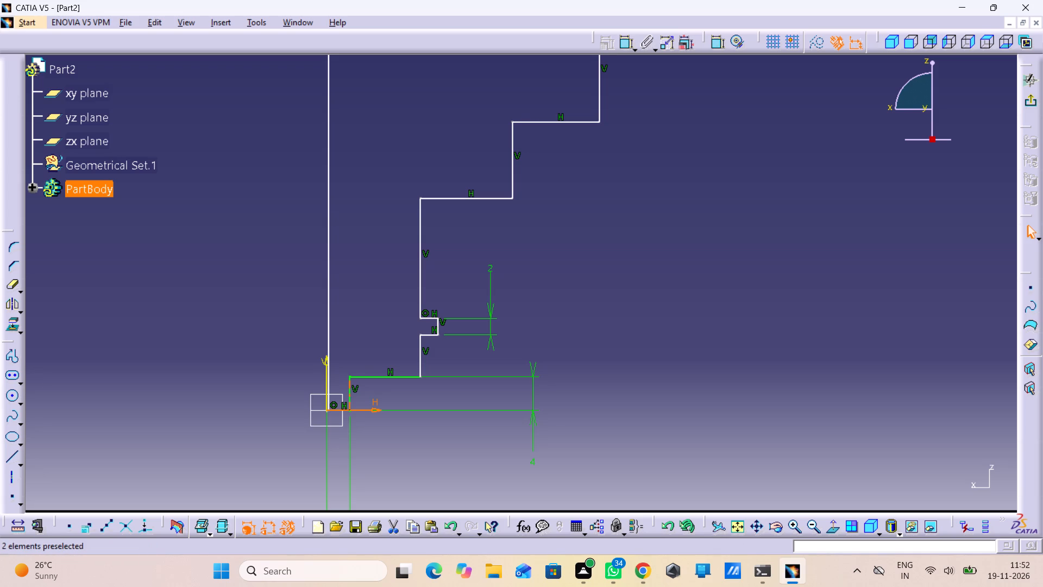
left_click_drag(430, 334, 435, 337)
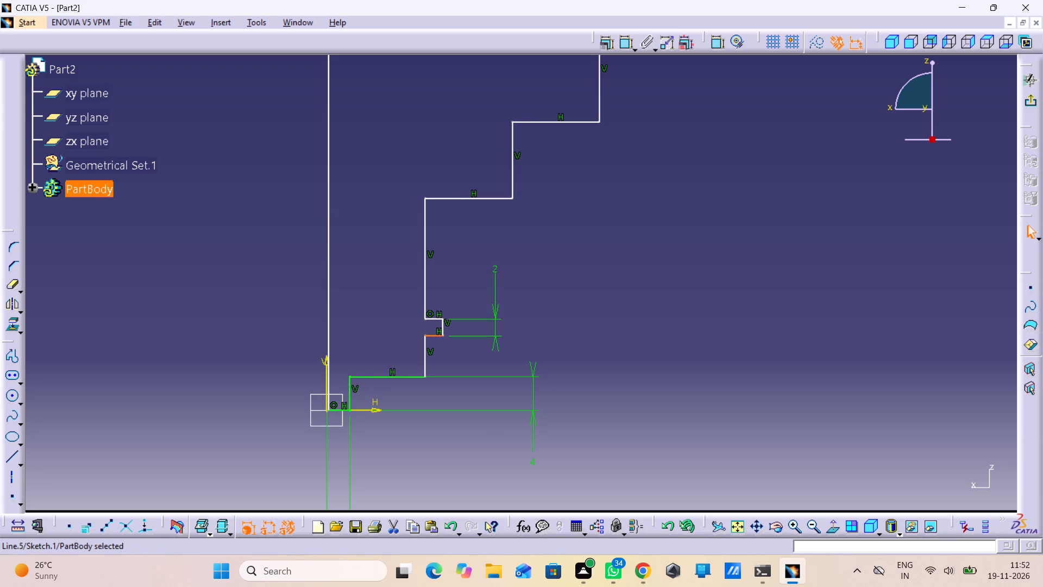
left_click_drag(638, 141, 638, 136)
double_click(625, 44)
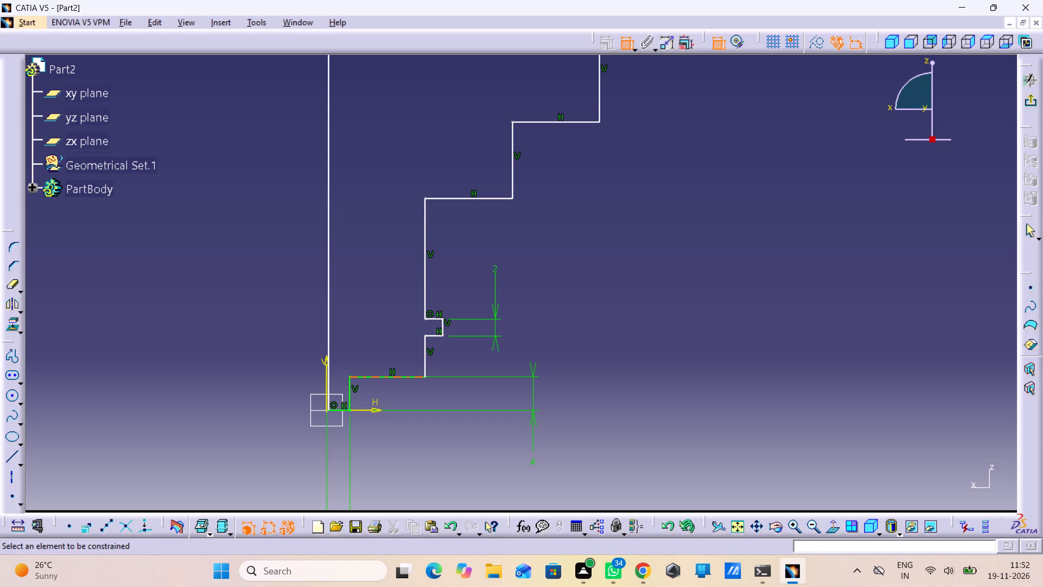
left_click(373, 409)
left_click(432, 338)
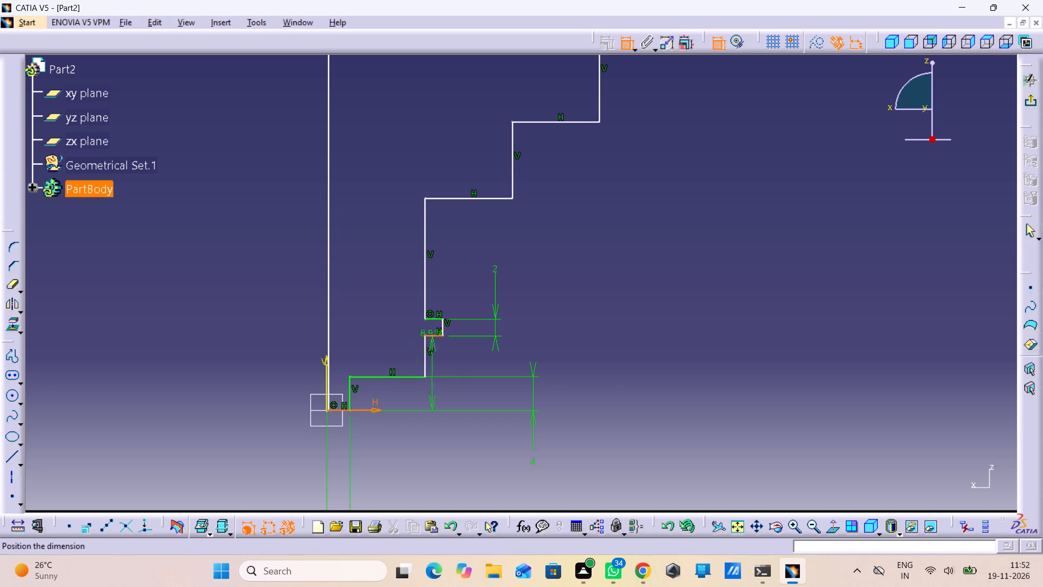
left_click(456, 366)
double_click(456, 360)
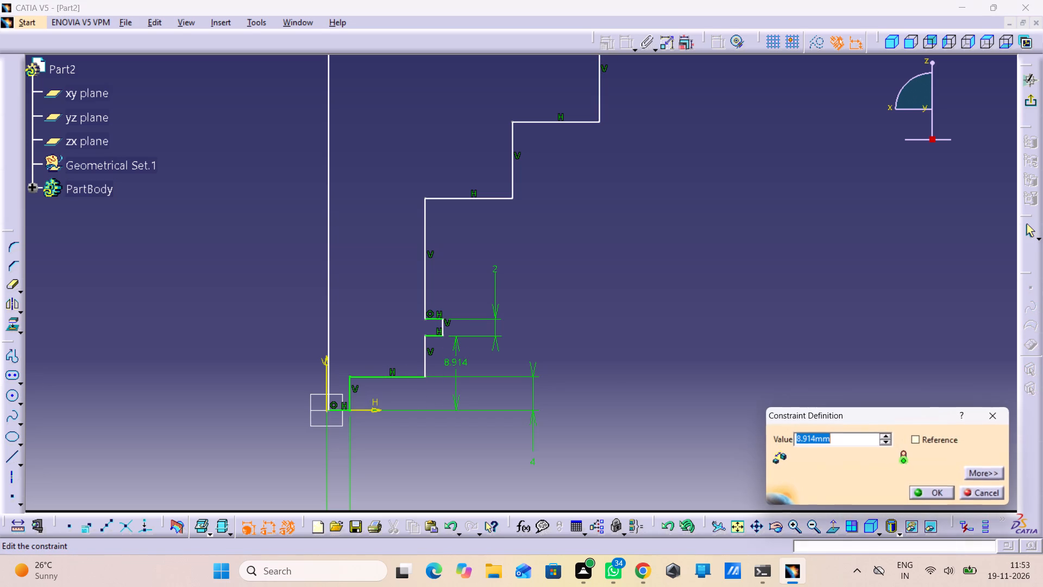
key("5")
key("Return")
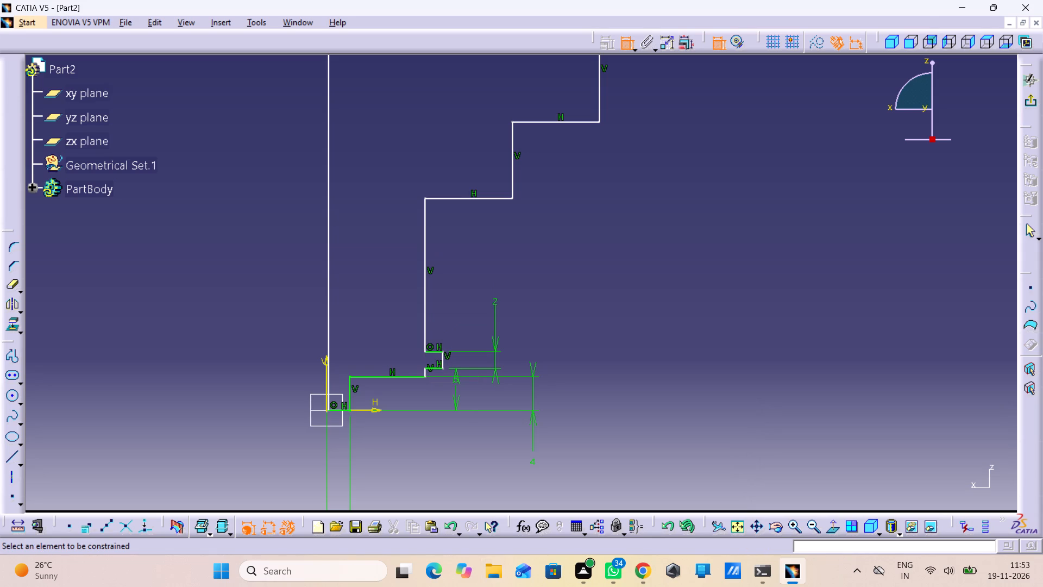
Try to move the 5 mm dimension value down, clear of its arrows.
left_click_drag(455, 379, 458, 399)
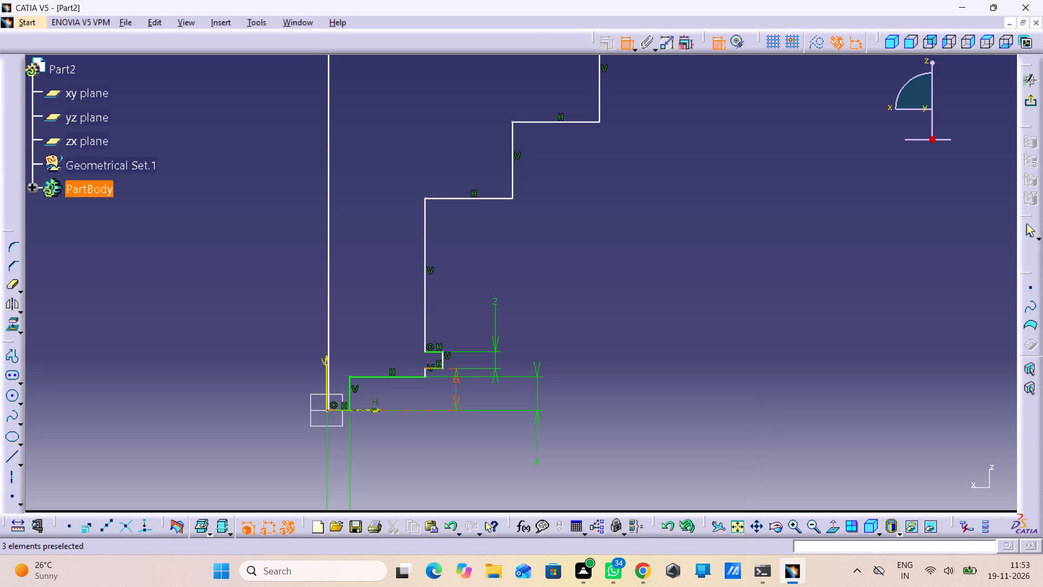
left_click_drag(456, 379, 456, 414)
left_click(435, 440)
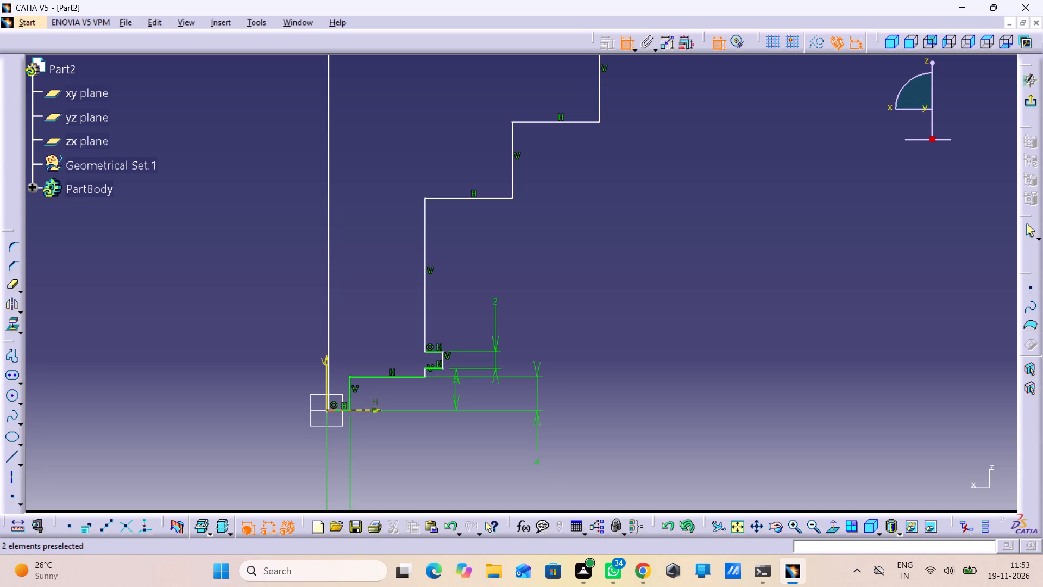
Dimension the gap between the flange's top edge and the horizontal ledge above it, and set it to 2.5 mm.
left_click(438, 353)
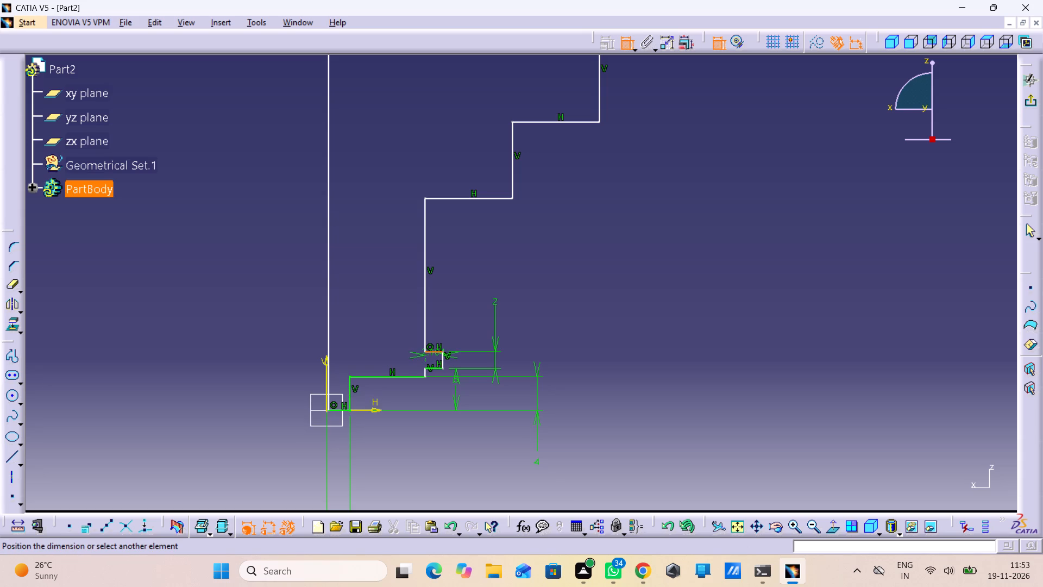
left_click(464, 199)
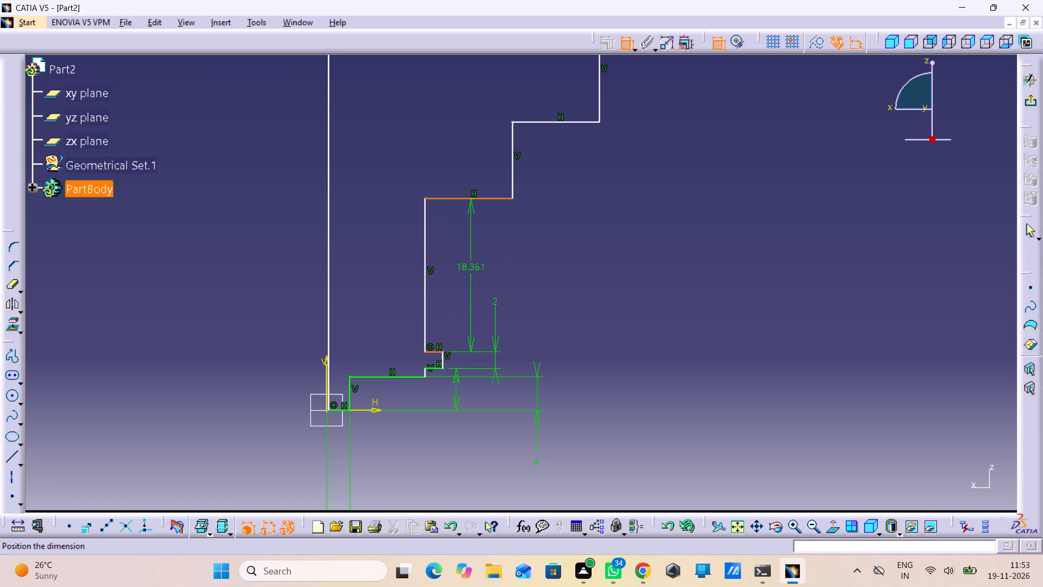
left_click(472, 277)
left_click(474, 270)
double_click(474, 270)
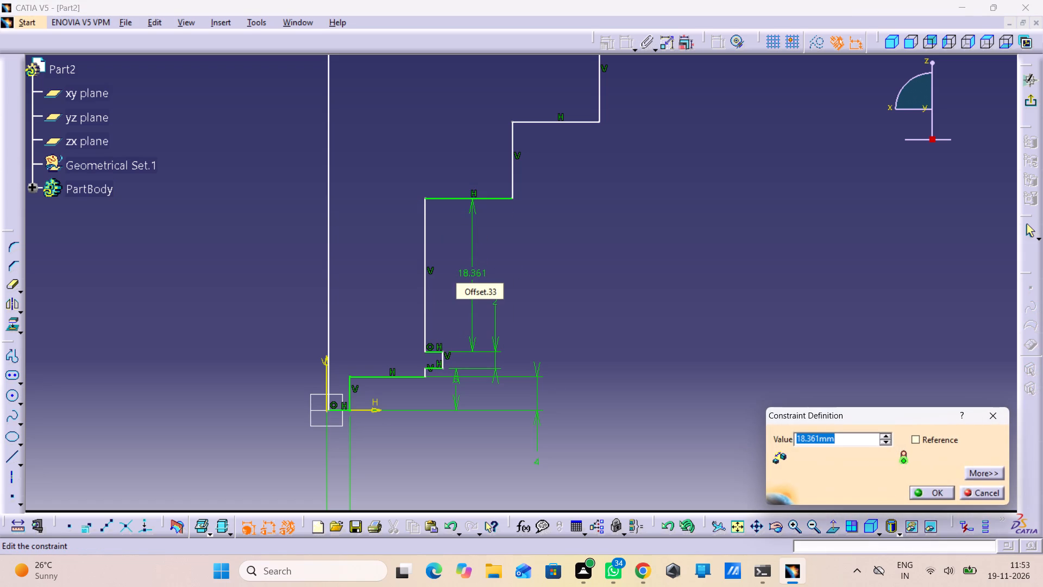
type("2.5")
key("Return")
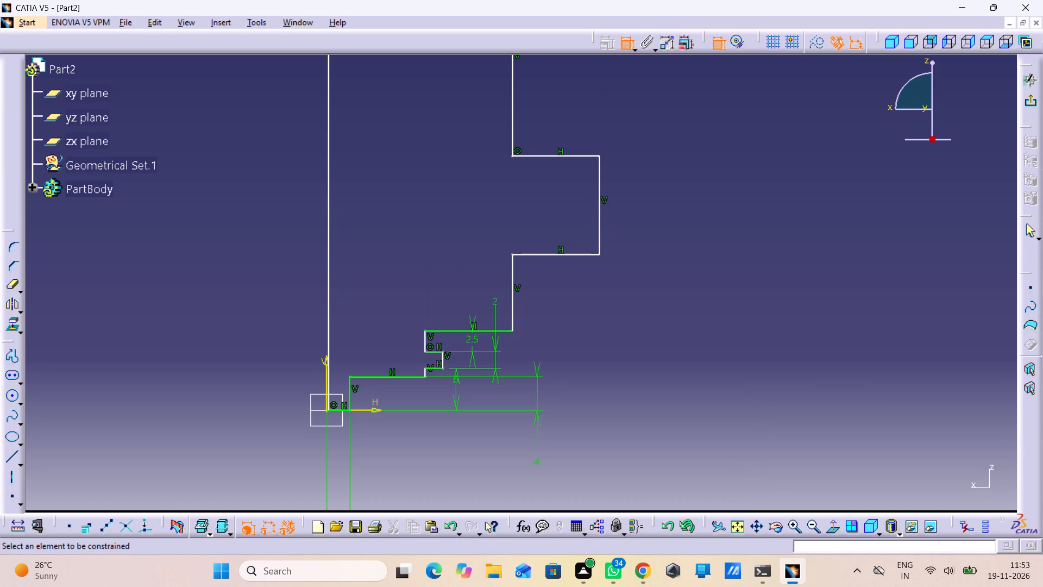
Examine the whole stepped profile, from the dimensioned ledges at the base up to the top edge.
middle_click_drag(507, 261, 507, 282)
right_click(507, 260)
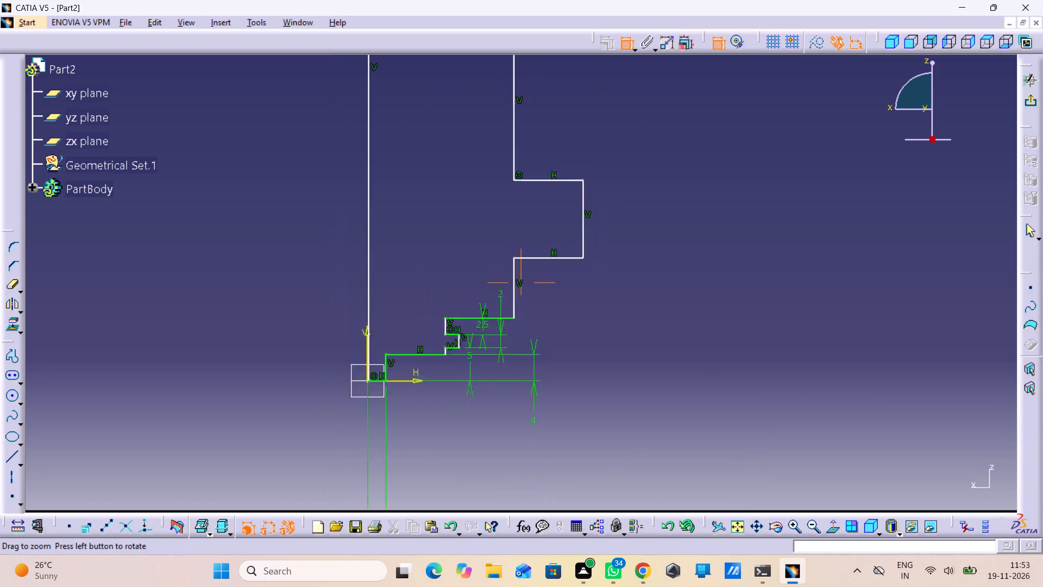
middle_click_drag(507, 282, 511, 329)
middle_click_drag(500, 279, 500, 319)
scroll(500, 279, "down", 1)
right_click(500, 279)
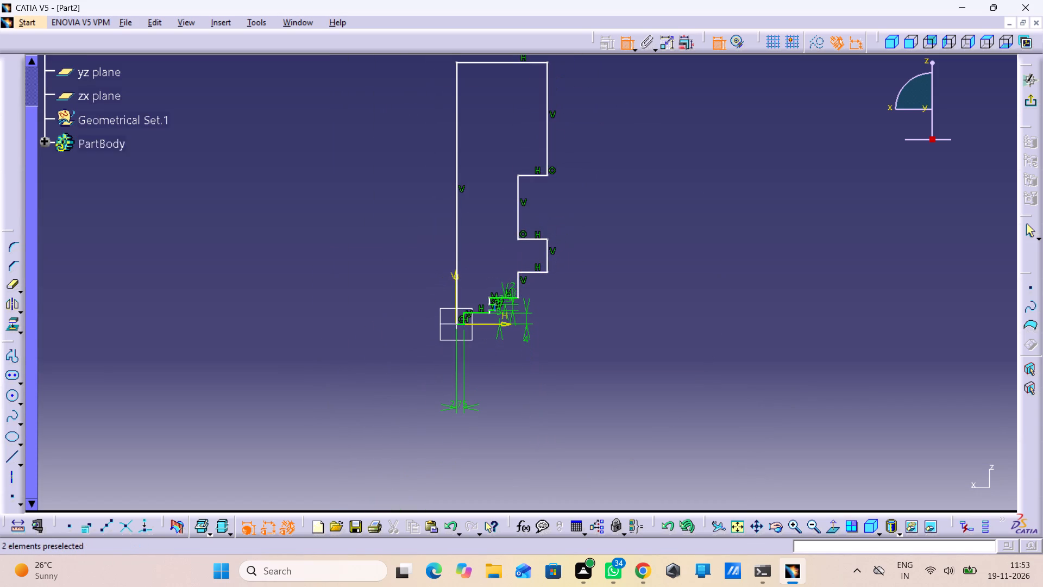
middle_click(497, 240)
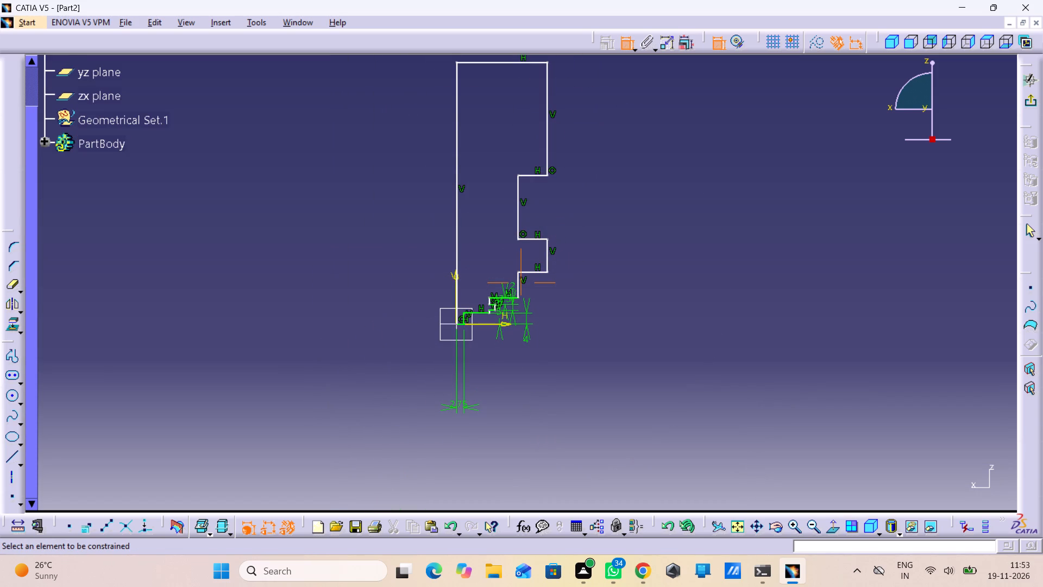
middle_click(497, 238)
middle_click_drag(521, 246, 525, 223)
right_click(521, 246)
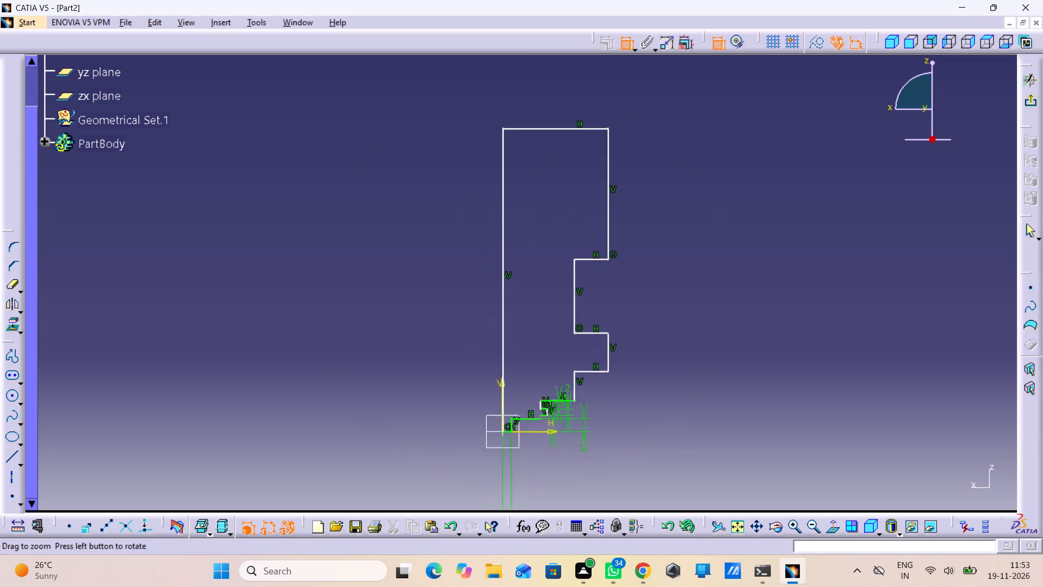
middle_click_drag(525, 223, 529, 157)
middle_click_drag(559, 252, 546, 102)
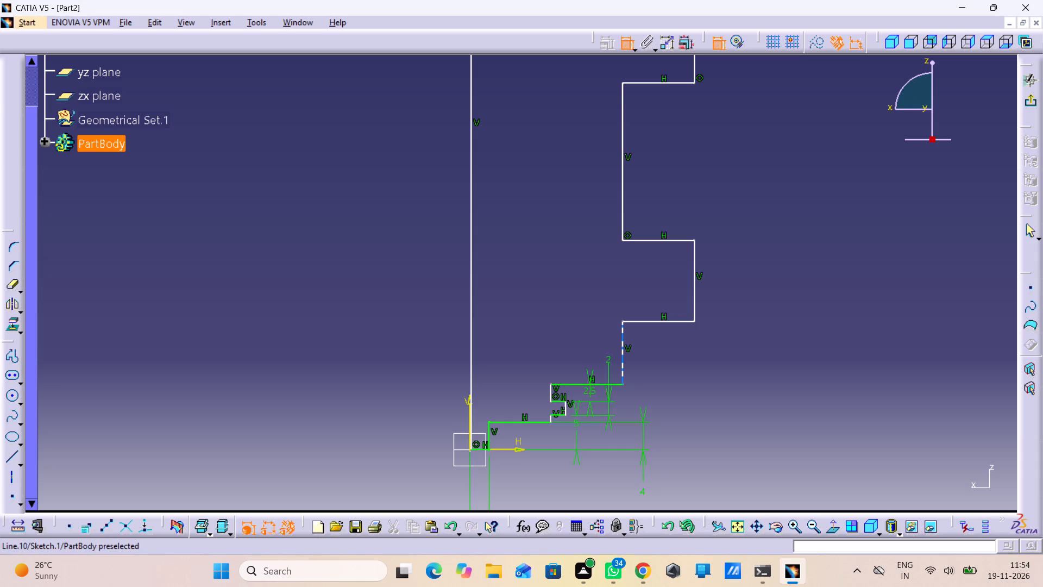
middle_click_drag(689, 264, 665, 352)
right_click(689, 264)
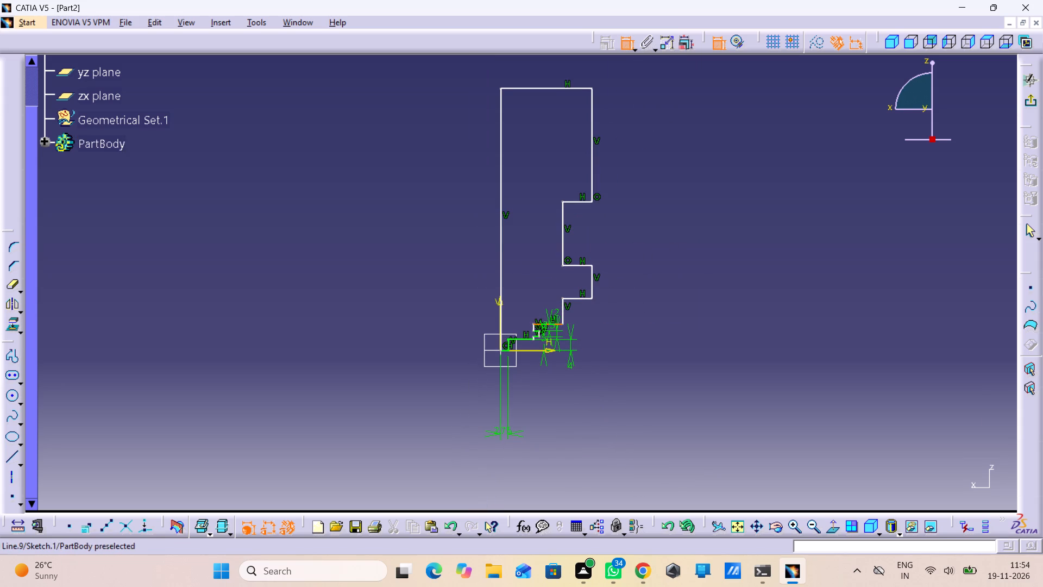
Move the vertical wall above the 2.5 mm ledge inward until it sits just outside the small flange's outer edge.
middle_click_drag(555, 327, 520, 167)
right_click_drag(556, 327, 556, 320)
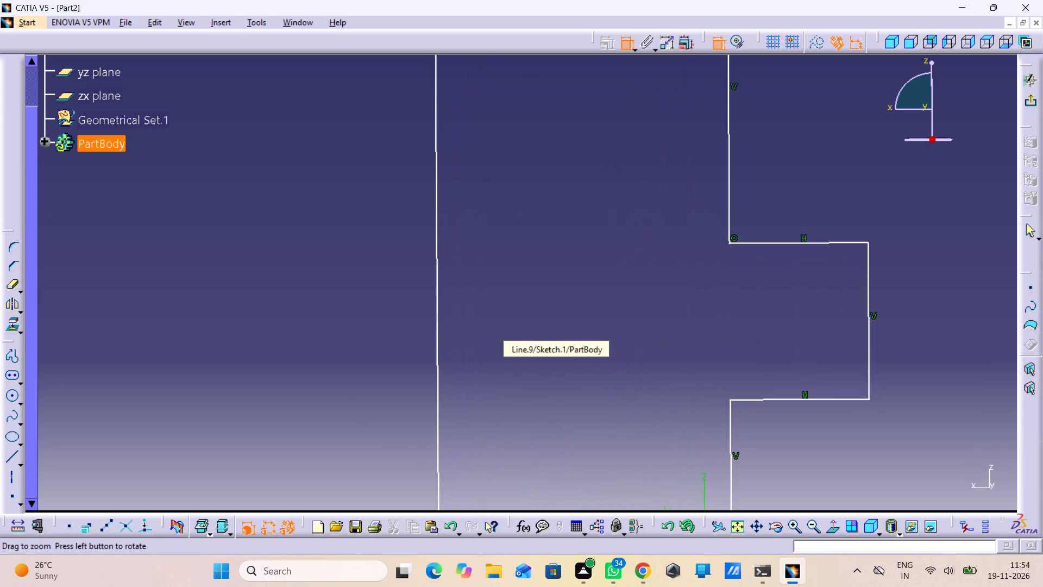
middle_click_drag(590, 388, 560, 139)
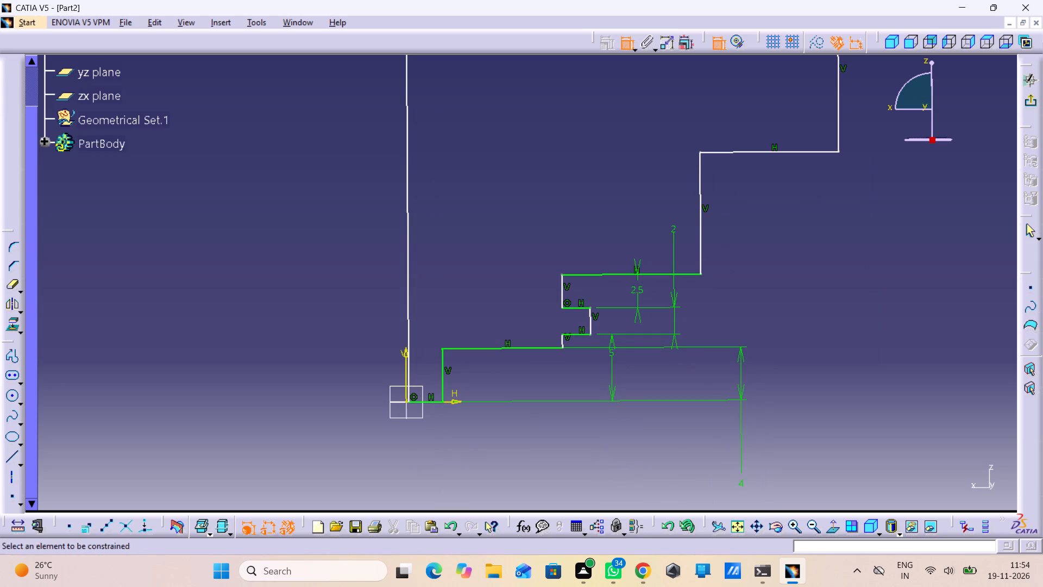
left_click(718, 37)
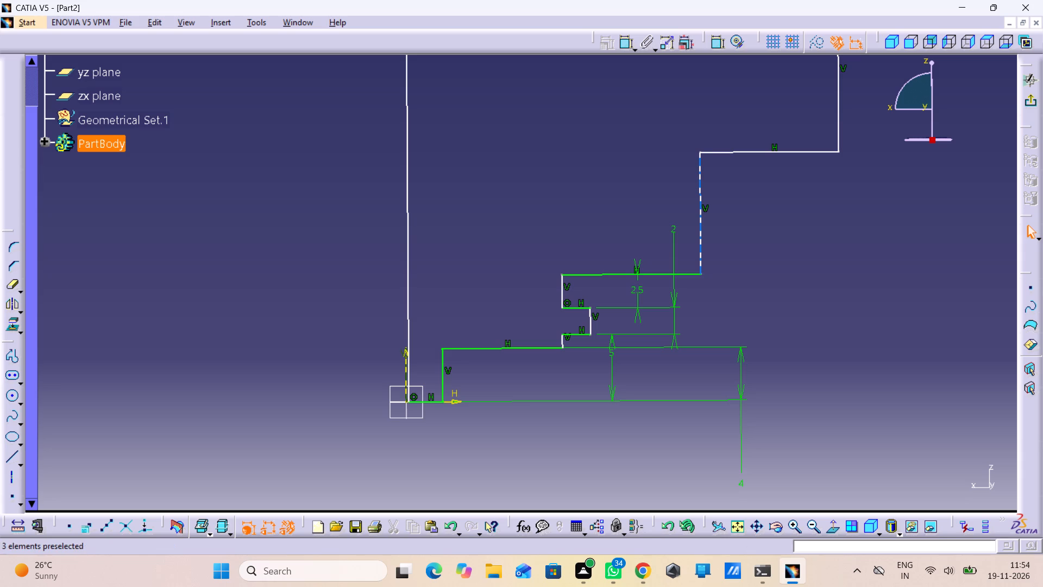
left_click_drag(701, 210, 494, 205)
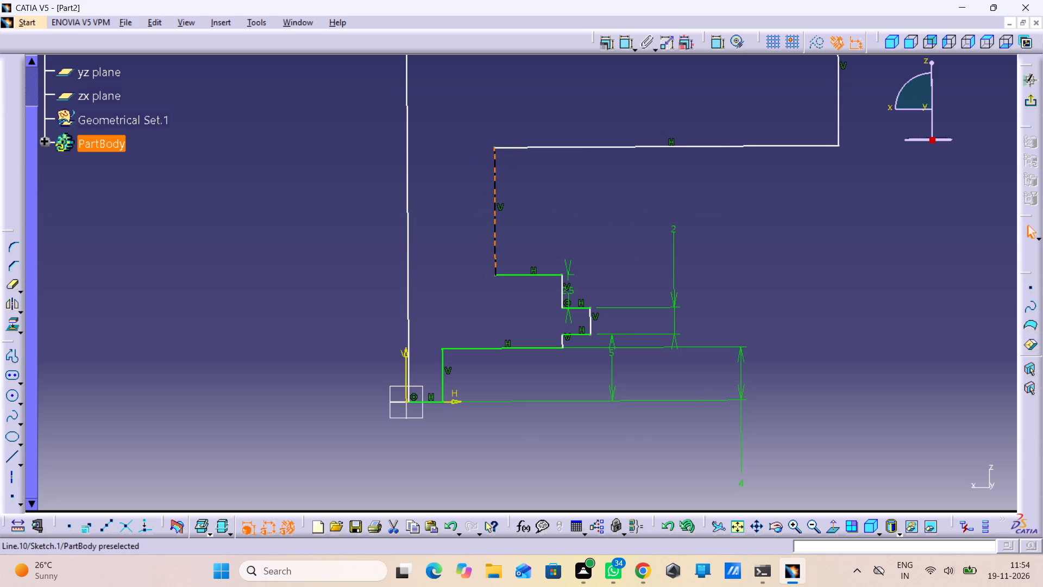
left_click_drag(494, 205, 512, 208)
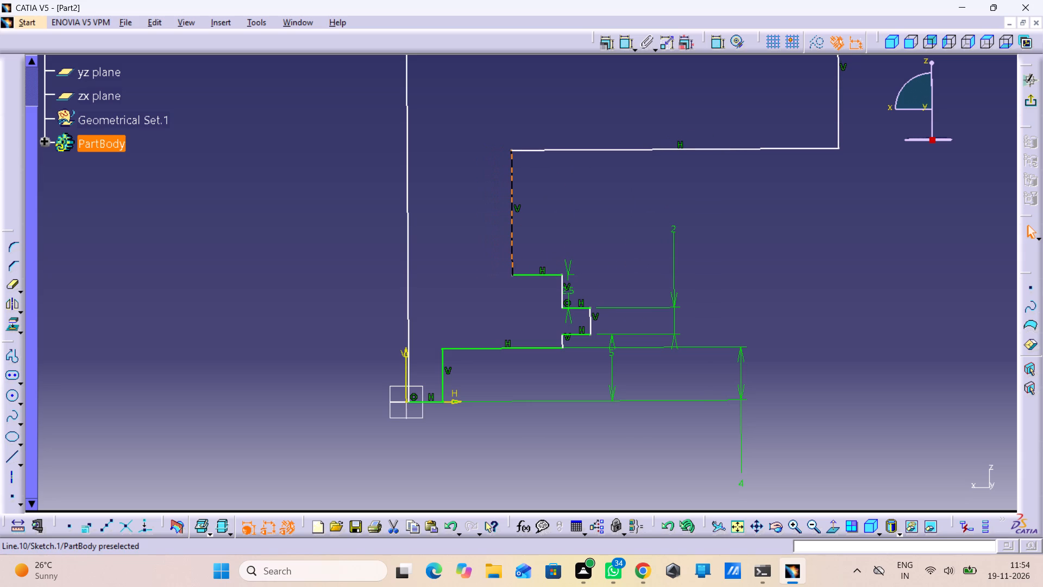
left_click_drag(512, 208, 592, 206)
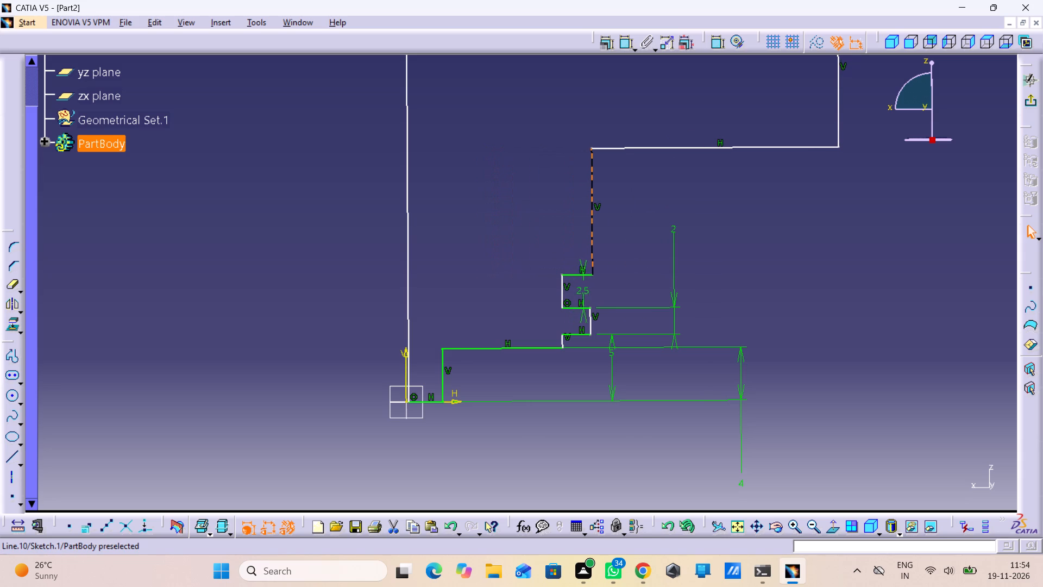
left_click_drag(592, 206, 595, 207)
Move the projecting collar's outer vertical edge inward past the wall and slightly down, turning the collar into a recess.
middle_click_drag(692, 105, 701, 147)
right_click(692, 105)
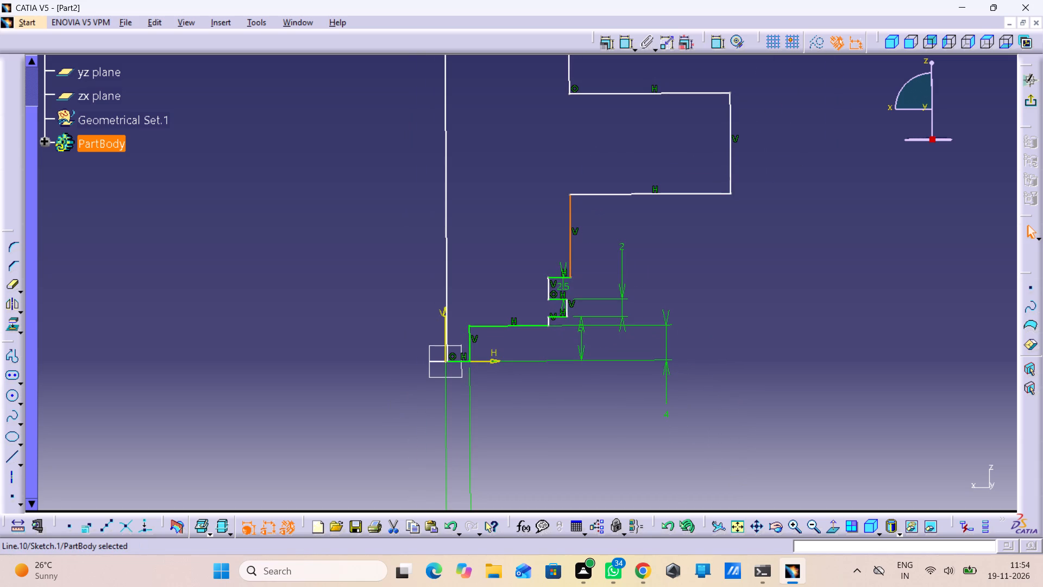
left_click_drag(728, 112, 525, 141)
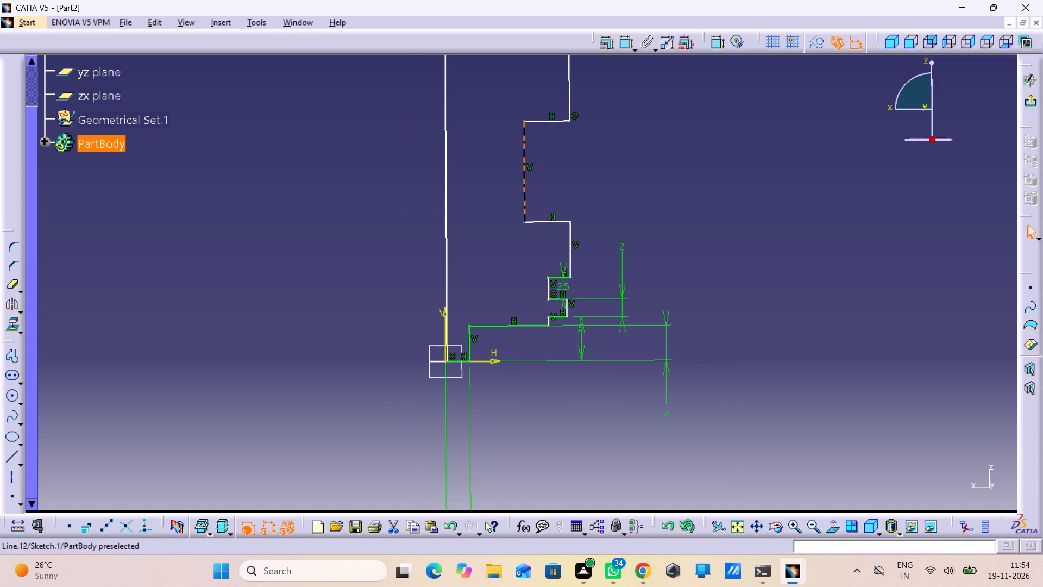
left_click_drag(525, 141, 520, 166)
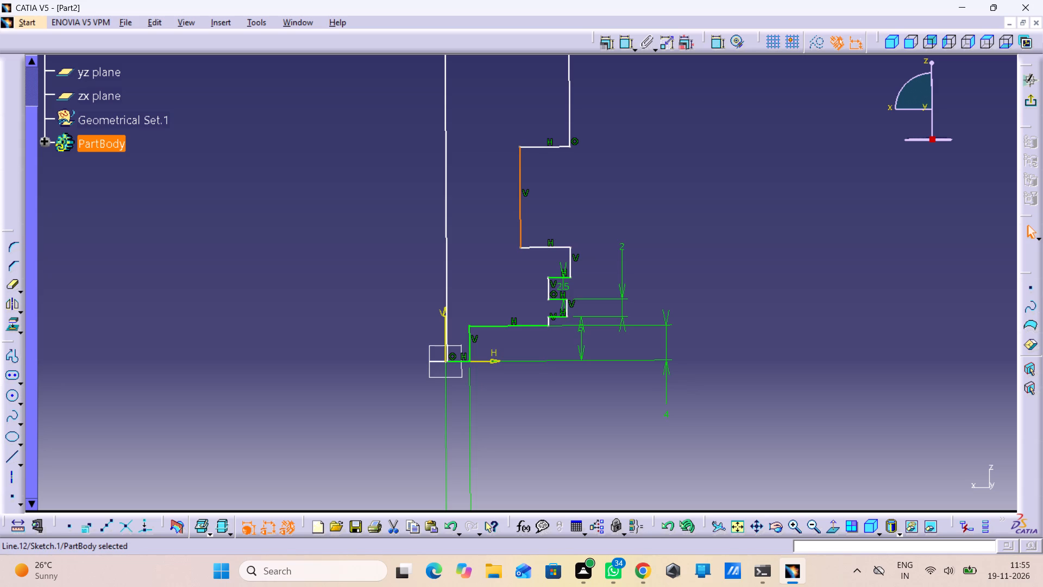
Chamfer the corner between the recess's lower horizontal edge and the short vertical wall below it at 45°.
left_click(570, 263)
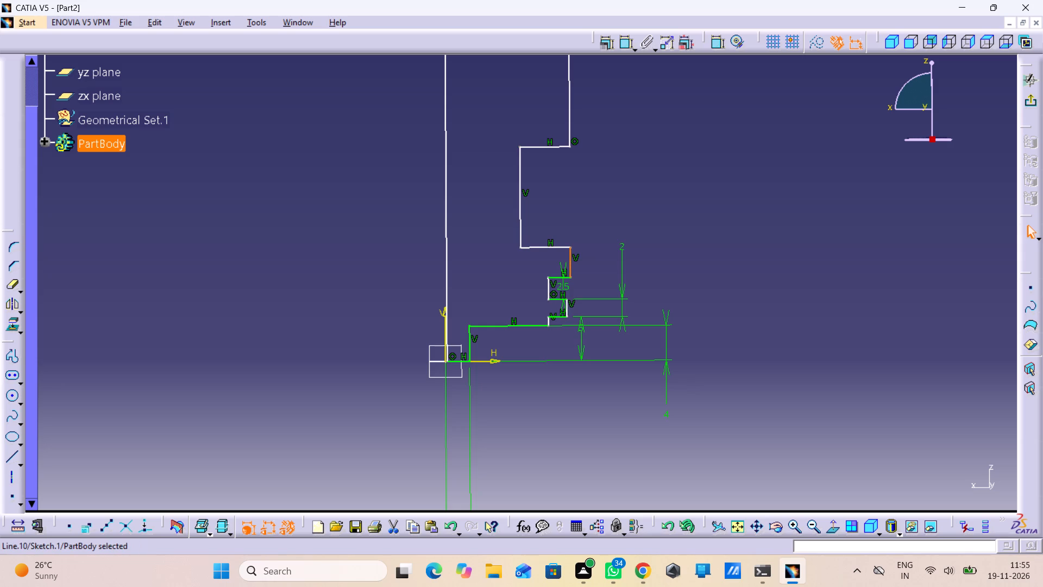
left_click(557, 243)
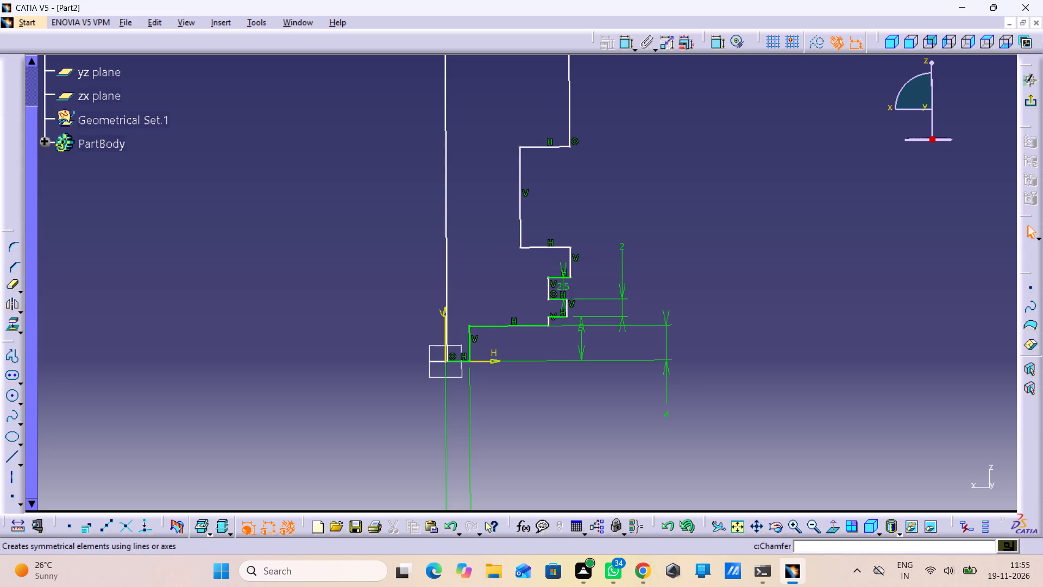
left_click(14, 265)
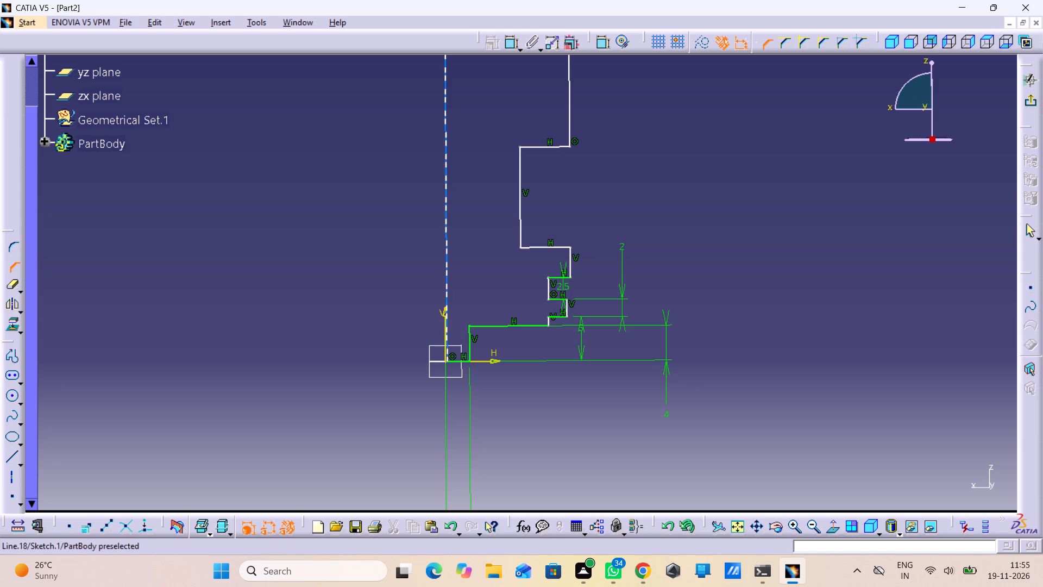
left_click(571, 255)
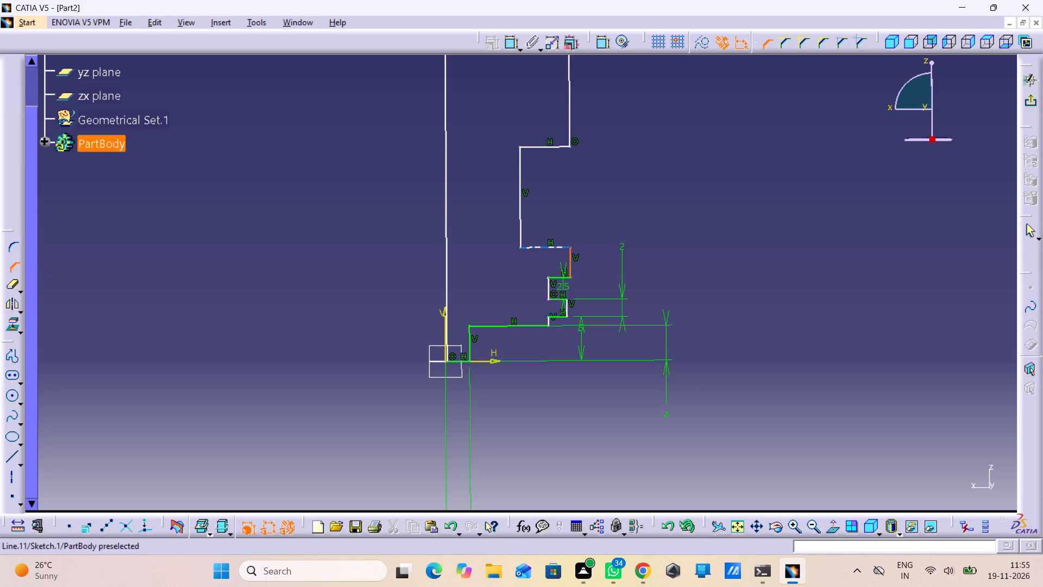
left_click(554, 245)
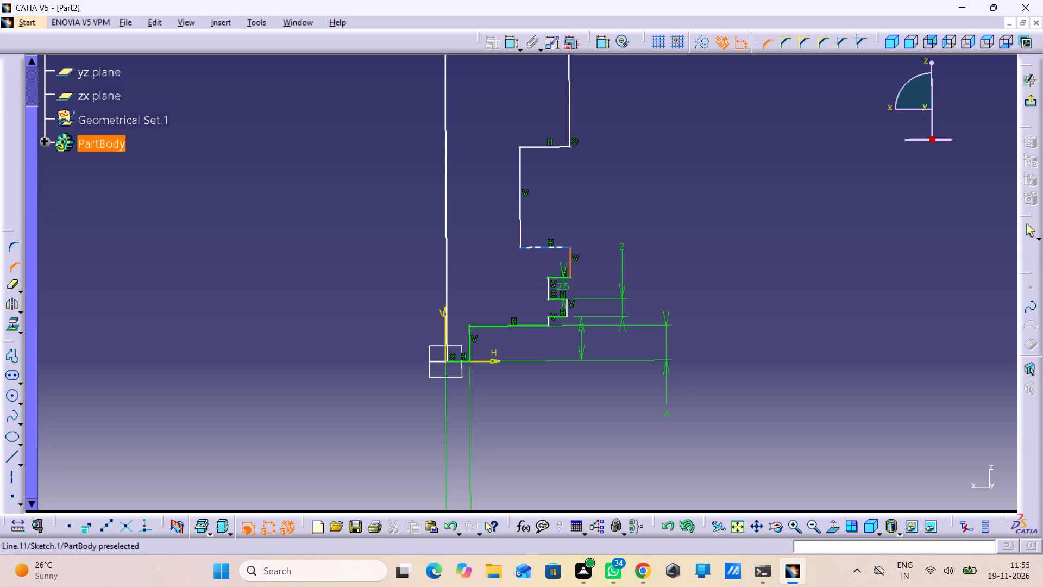
left_click(554, 248)
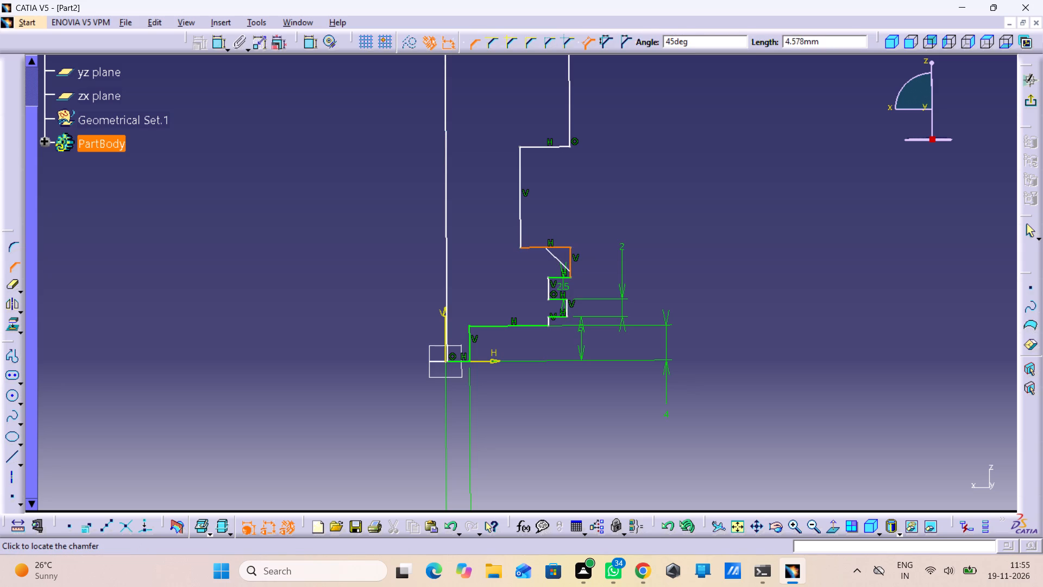
left_click(560, 252)
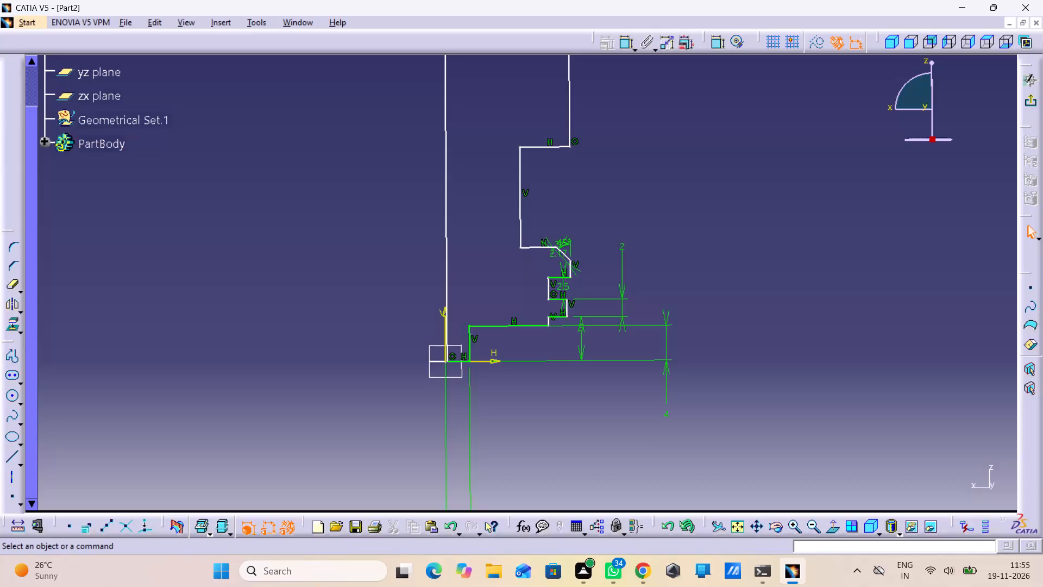
Set the length of the 45° chamfer below the recess to 1 mm.
middle_click_drag(566, 246, 555, 131)
right_click(566, 246)
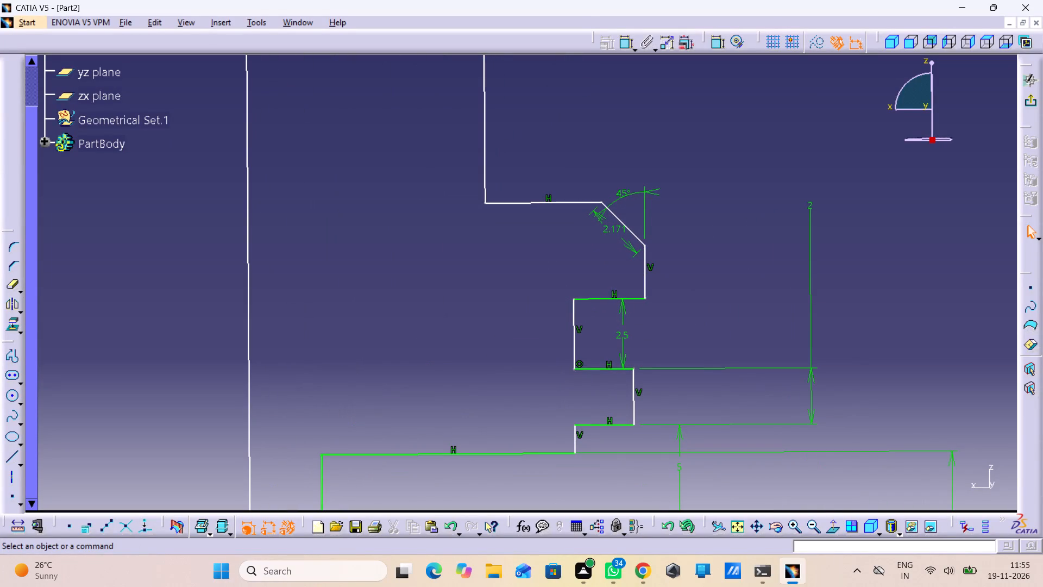
double_click(608, 228)
key("1")
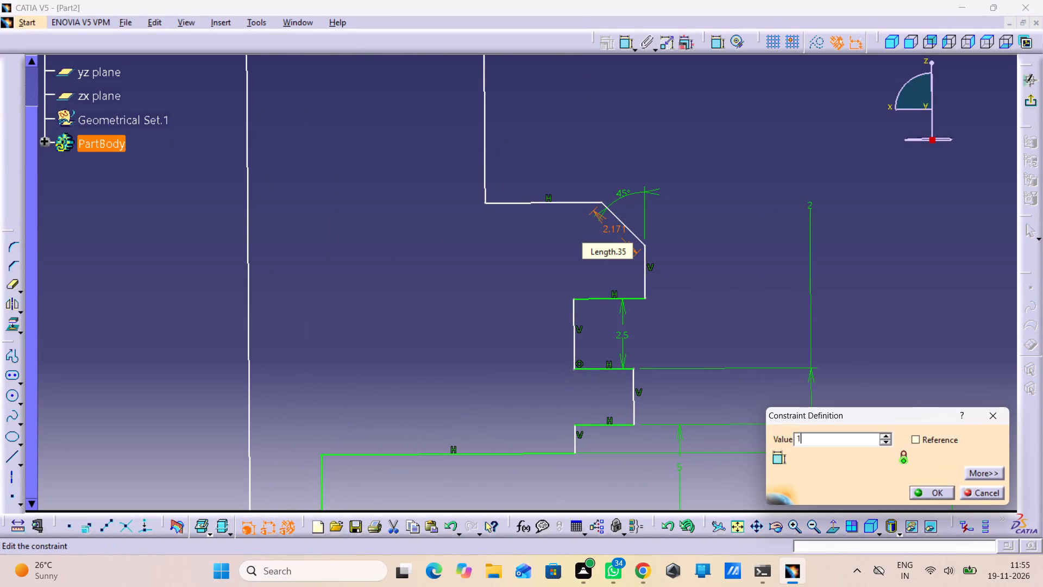
key("Return")
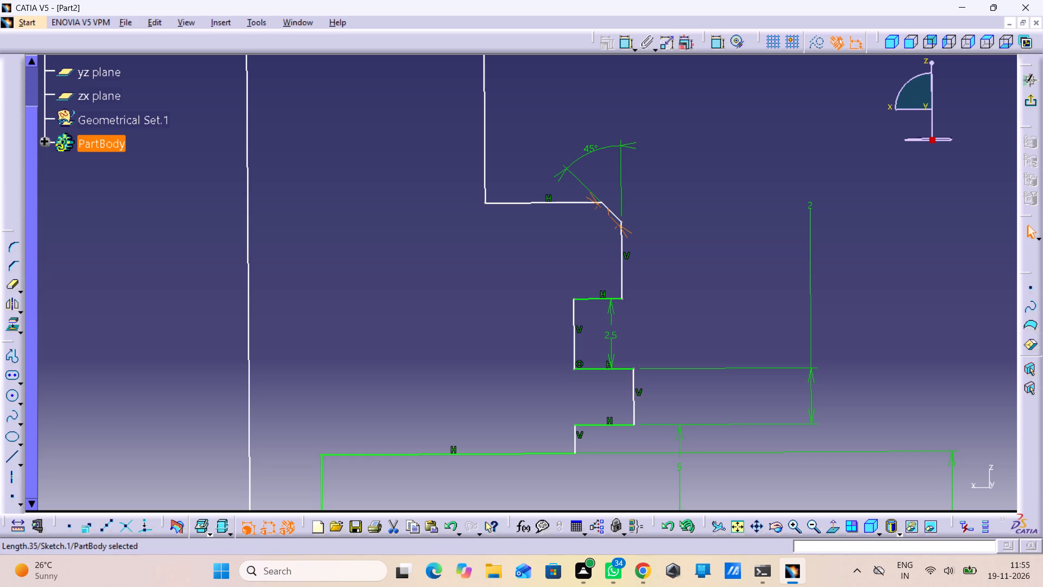
Shift the short vertical wall below the chamfer slightly outward and lower the chamfer to just above the 2.5 mm ledge.
left_click_drag(624, 271, 648, 277)
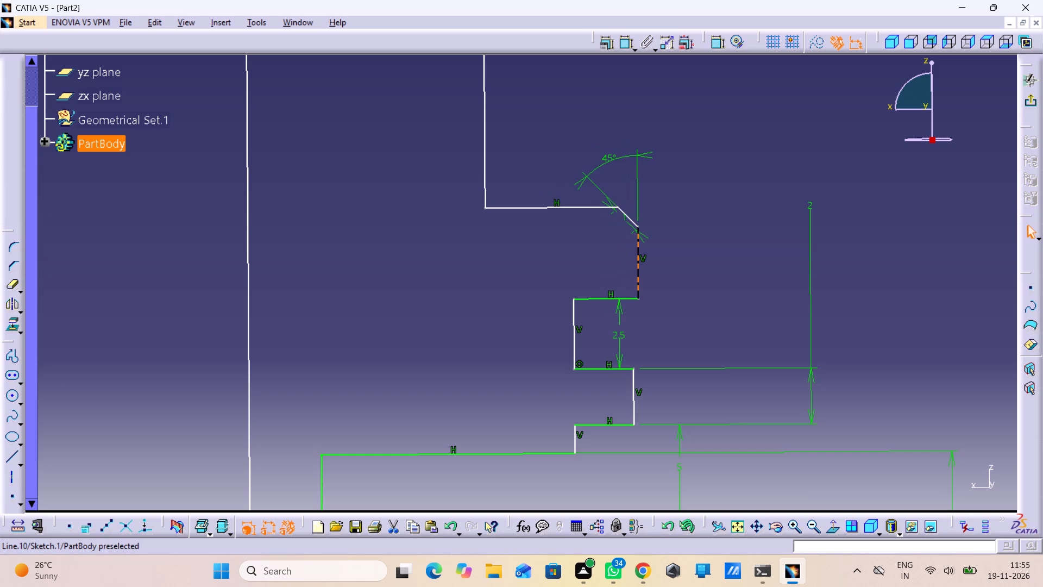
left_click_drag(640, 225, 627, 272)
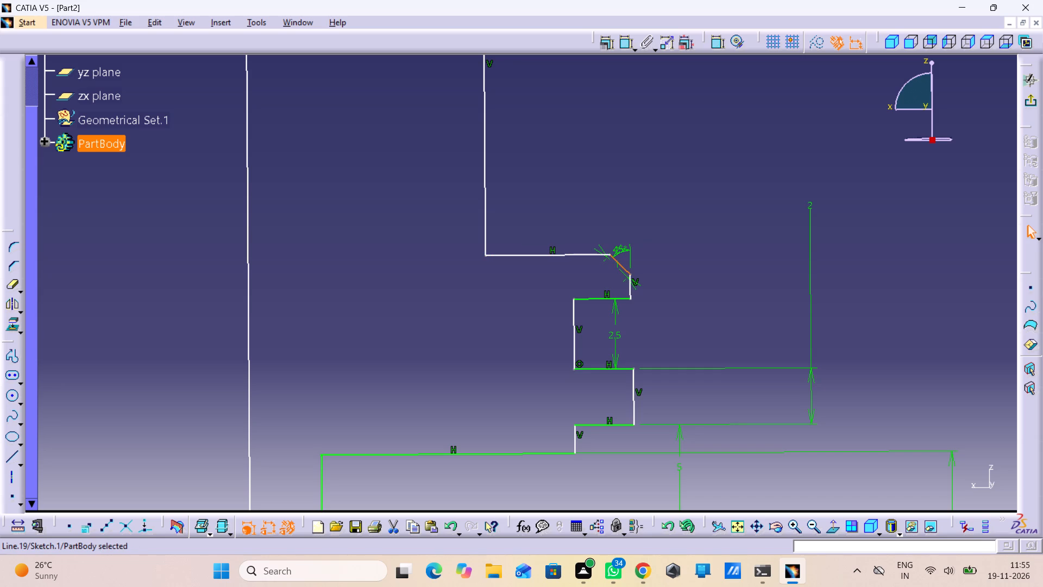
Move the recess's inner vertical wall outward until it roughly lines up with the wall of the 2.5 mm ledge.
left_click_drag(486, 191, 582, 186)
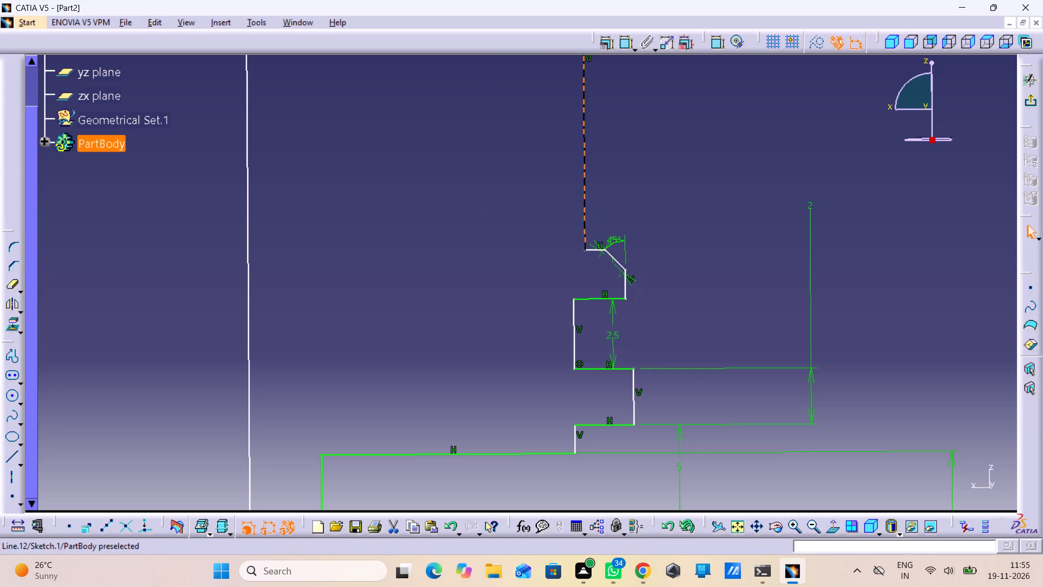
left_click_drag(582, 186, 577, 184)
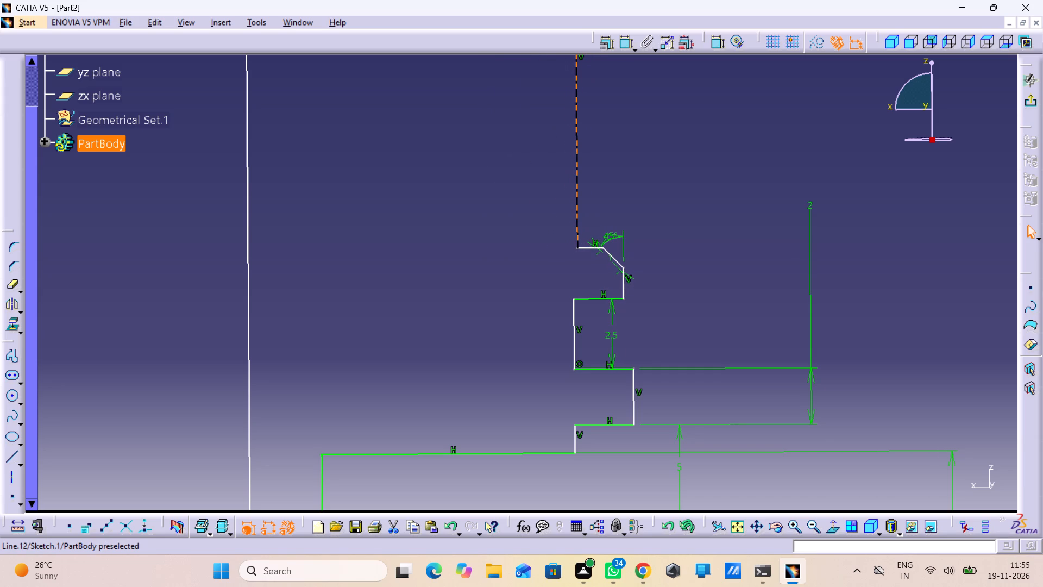
left_click_drag(577, 184, 573, 186)
left_click(604, 170)
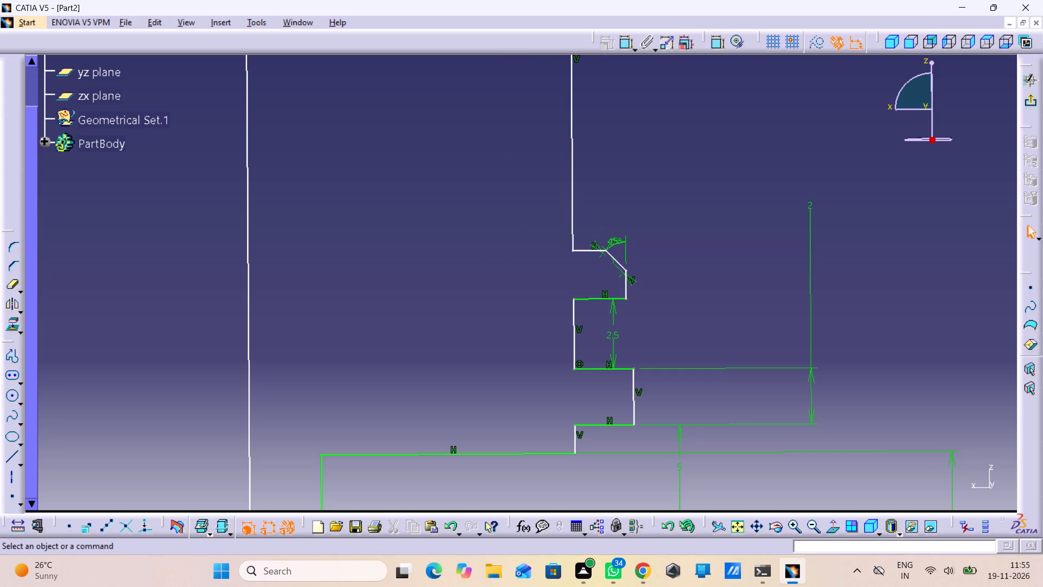
Lower the recess's upper horizontal edge to just above the chamfer, keeping its inner wall near the 2.5 mm ledge's wall.
middle_click_drag(604, 170, 598, 259)
right_click(604, 170)
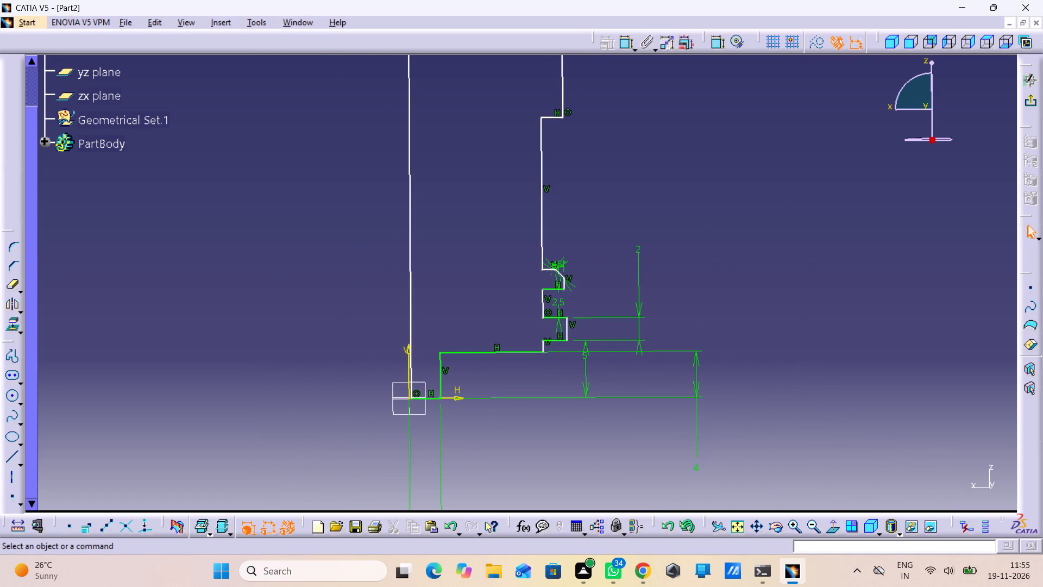
left_click_drag(545, 121, 537, 248)
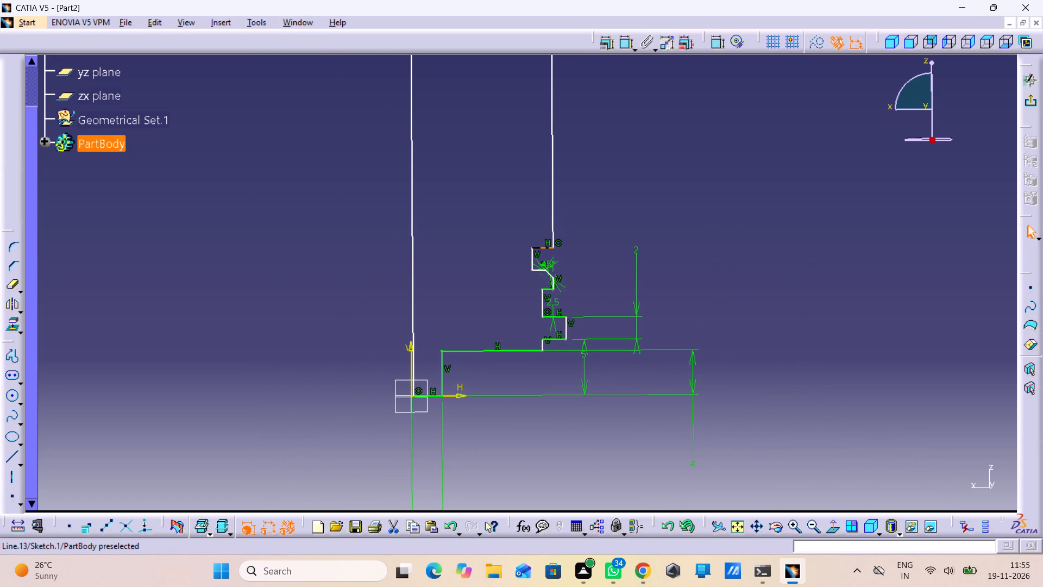
left_click_drag(537, 248, 543, 248)
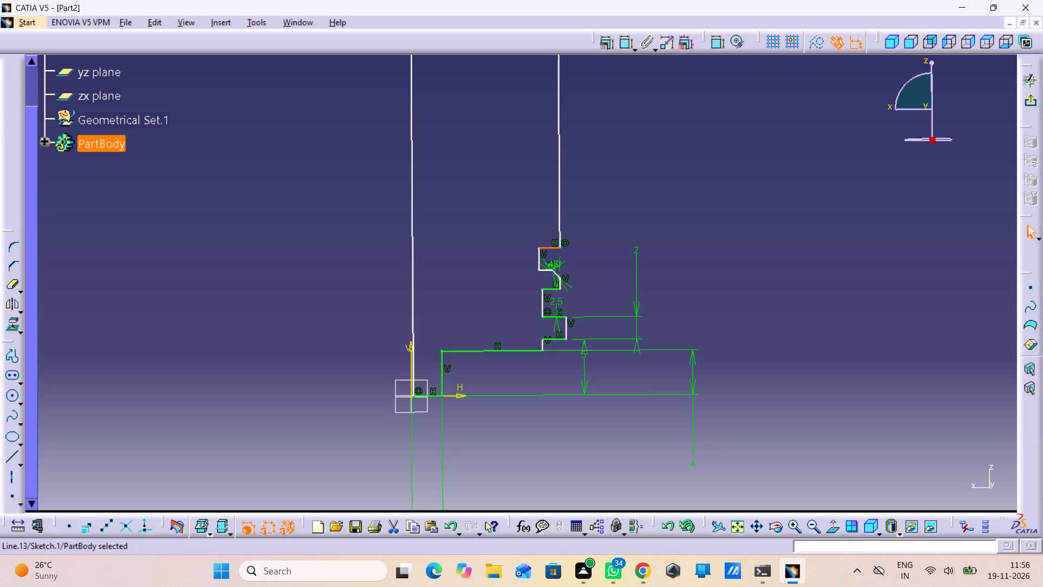
Lower the upper step's horizontal edge to just above the recess and shift the long wall above it slightly inward.
middle_click_drag(572, 191, 573, 267)
scroll(572, 191, "down", 1)
right_click(572, 191)
middle_click_drag(565, 172, 566, 286)
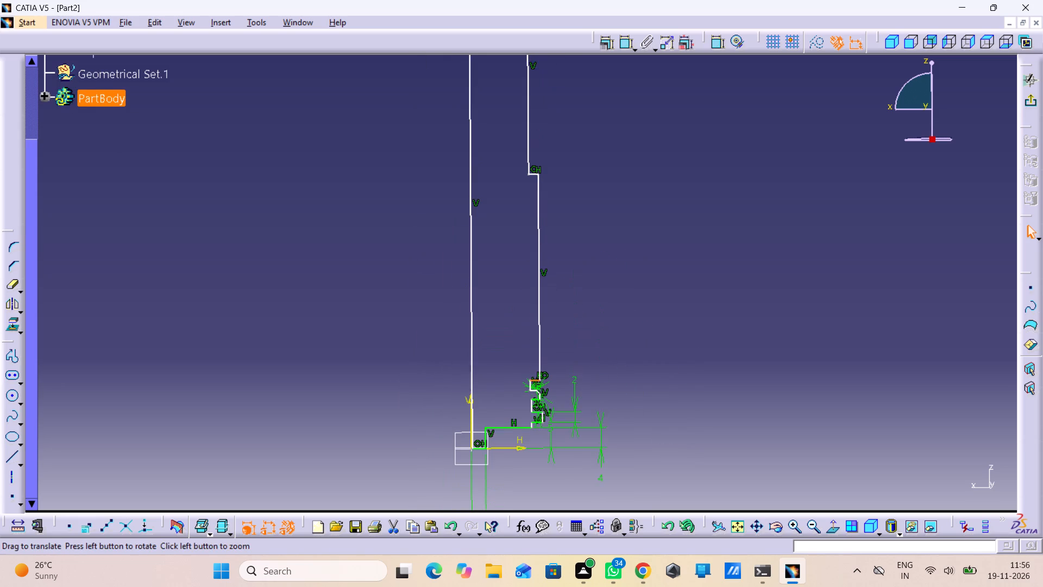
middle_click_drag(566, 286, 566, 288)
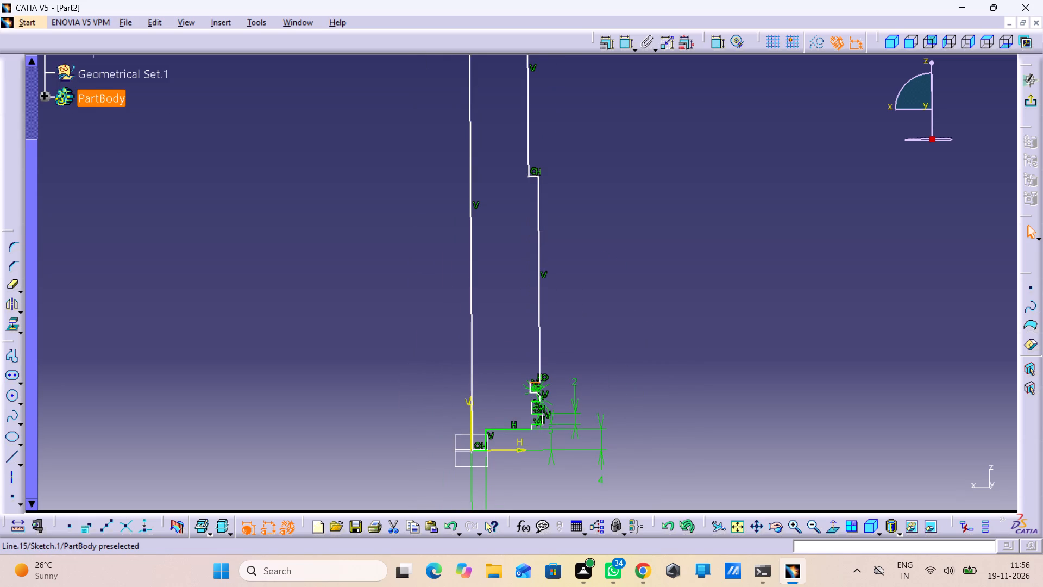
left_click_drag(536, 174, 526, 367)
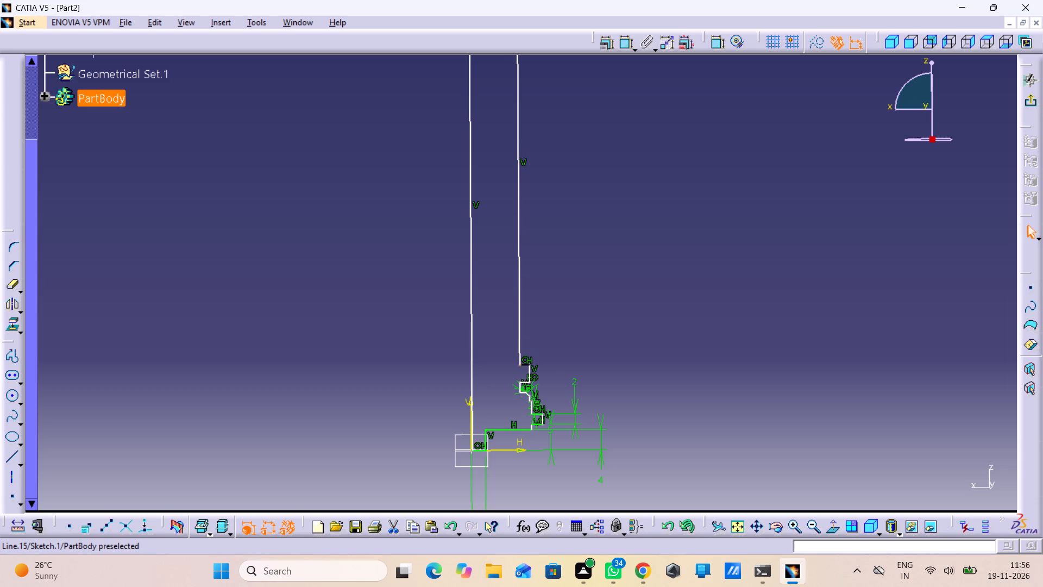
left_click_drag(526, 367, 525, 370)
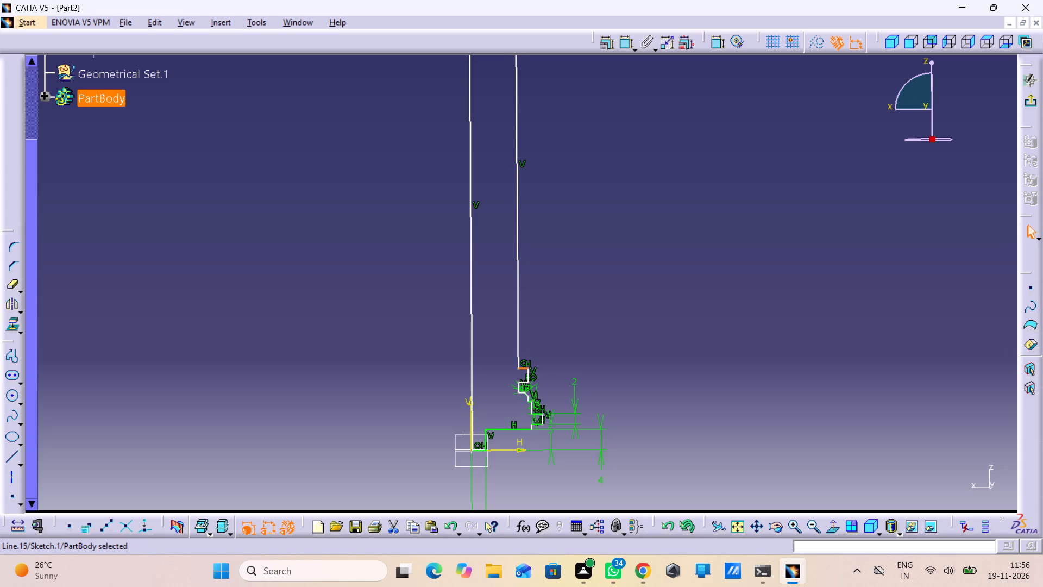
left_click_drag(518, 323, 523, 323)
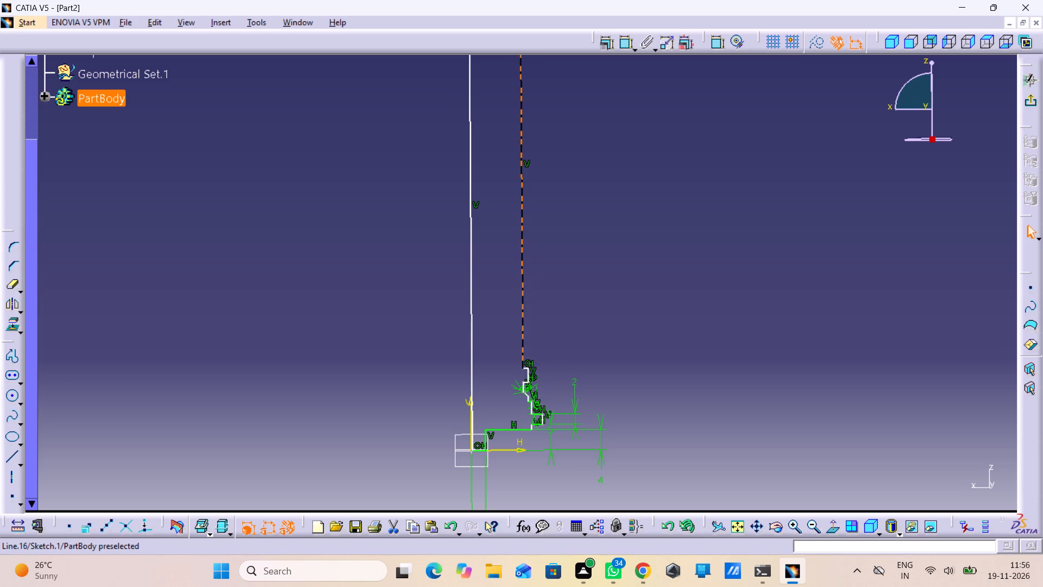
left_click_drag(523, 323, 513, 327)
Lower the profile's top edge to a short distance above the upper step, keeping the inner wall close to the vertical axis.
middle_click_drag(551, 302, 556, 361)
right_click(551, 302)
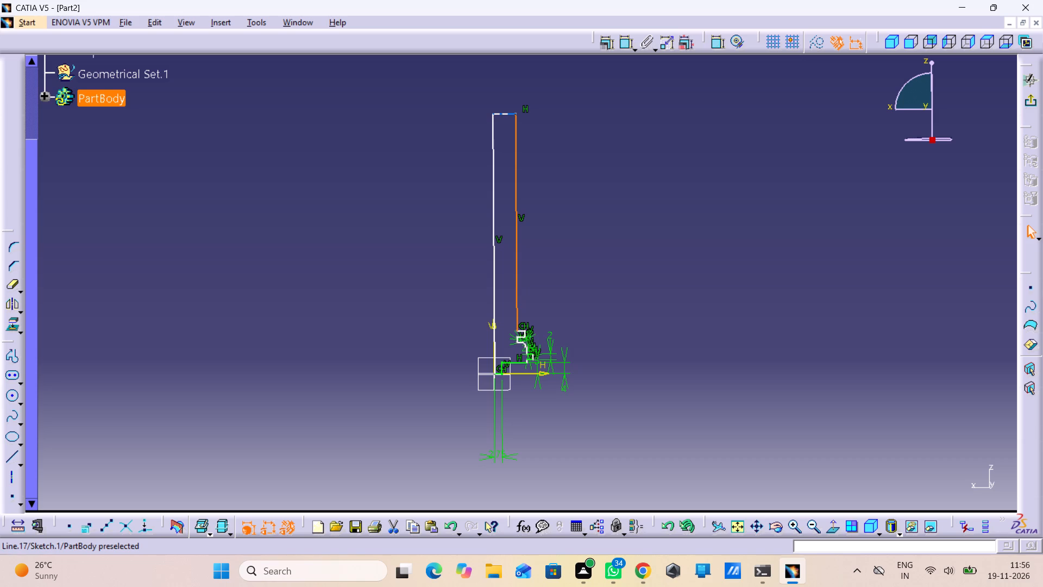
left_click_drag(500, 113, 507, 306)
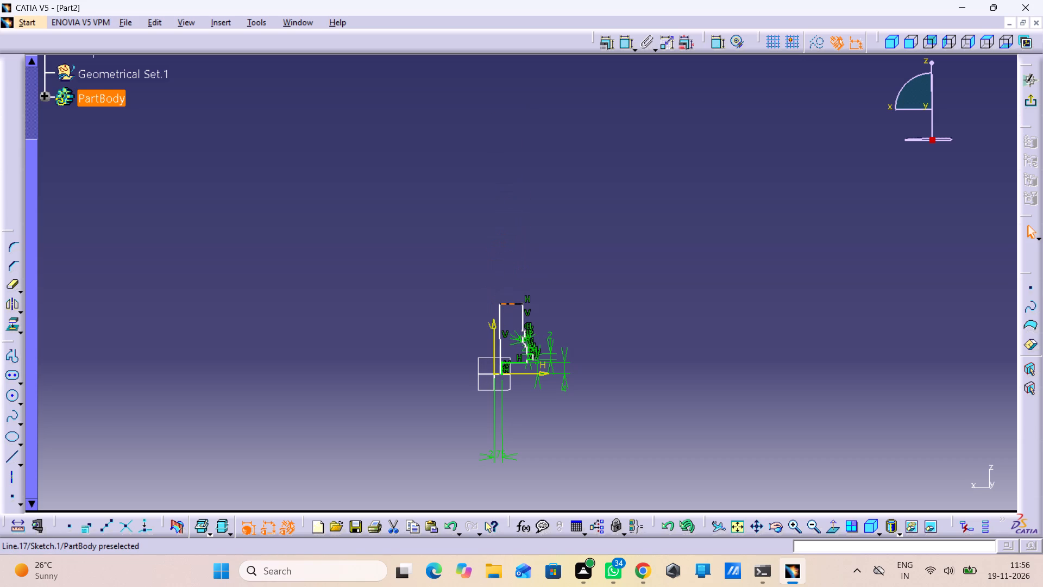
left_click_drag(507, 306, 498, 314)
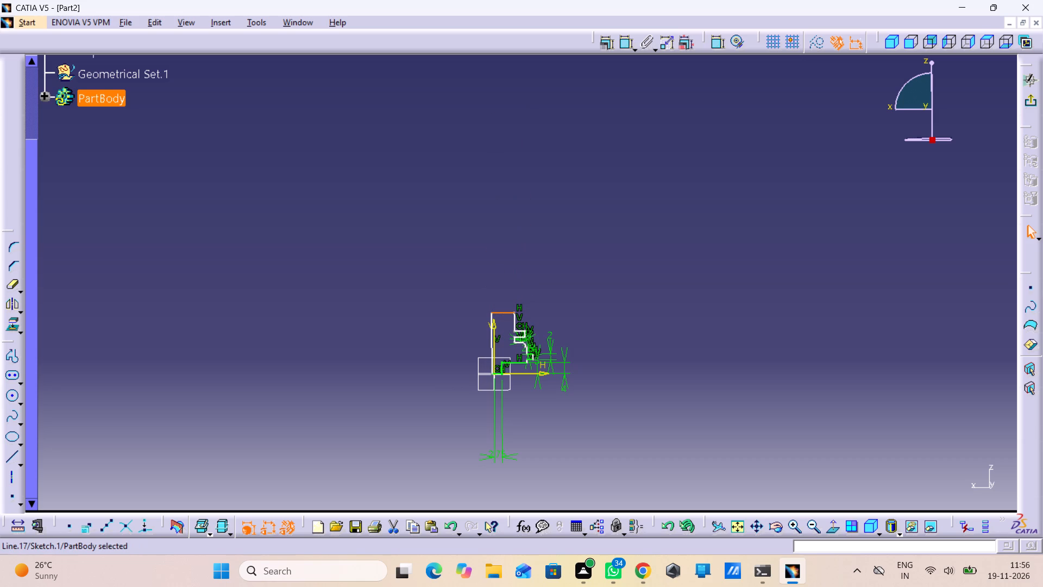
left_click_drag(618, 316, 626, 325)
Dimension the vertical distance between the recess's lower horizontal edge and the profile's top edge and set it to 3 mm.
middle_click_drag(524, 418, 541, 291)
right_click_drag(524, 418, 538, 345)
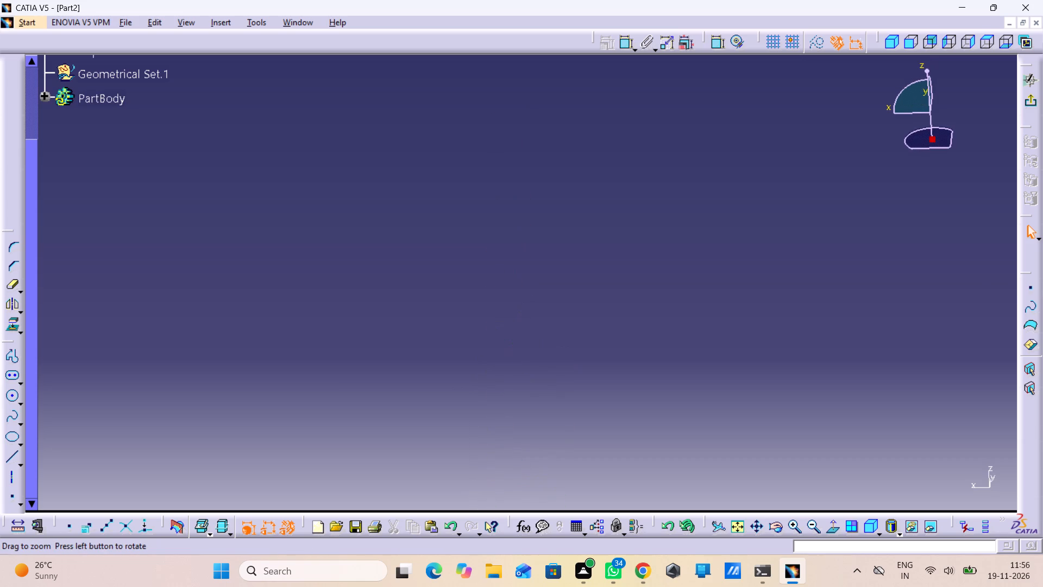
middle_click_drag(541, 291, 609, 363)
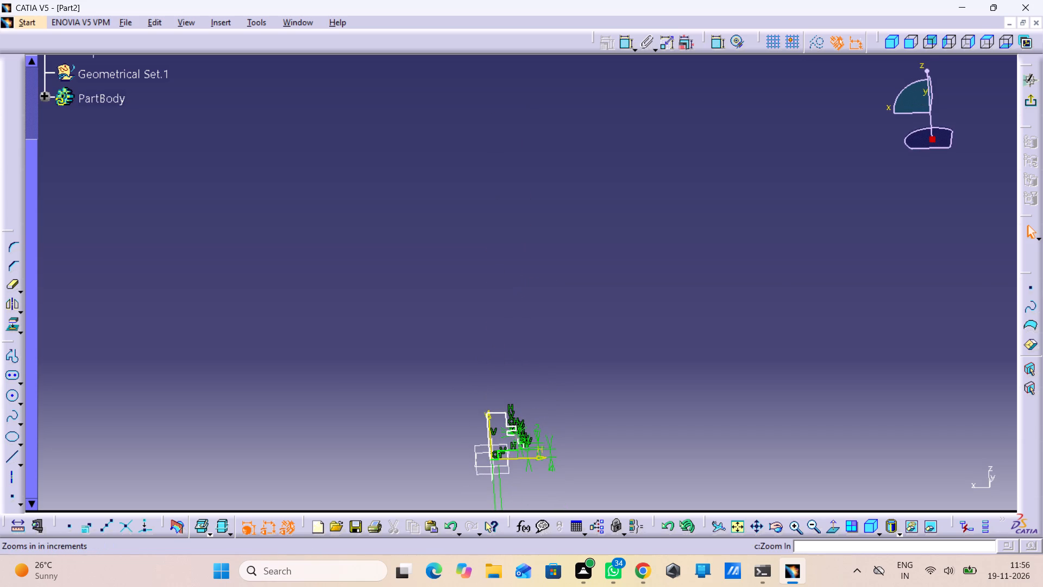
left_click(826, 533)
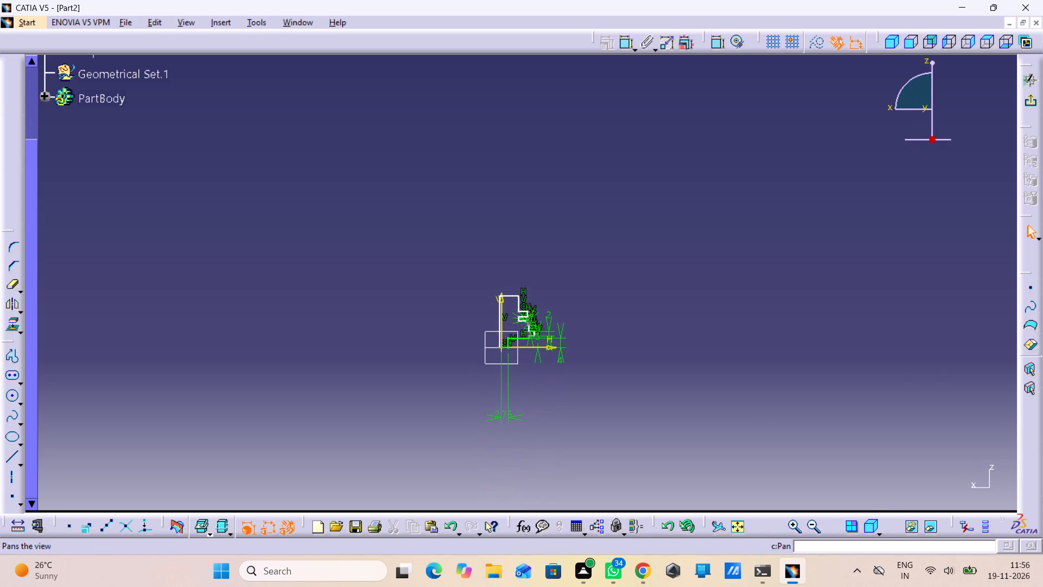
middle_click_drag(541, 437, 486, 241)
right_click(541, 437)
middle_click_drag(556, 480, 551, 242)
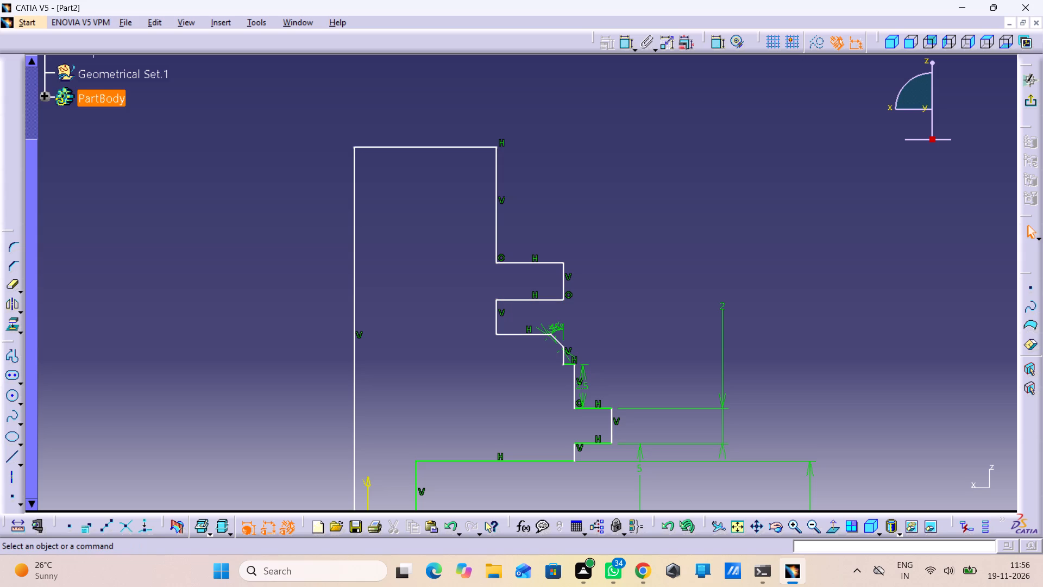
left_click(511, 336)
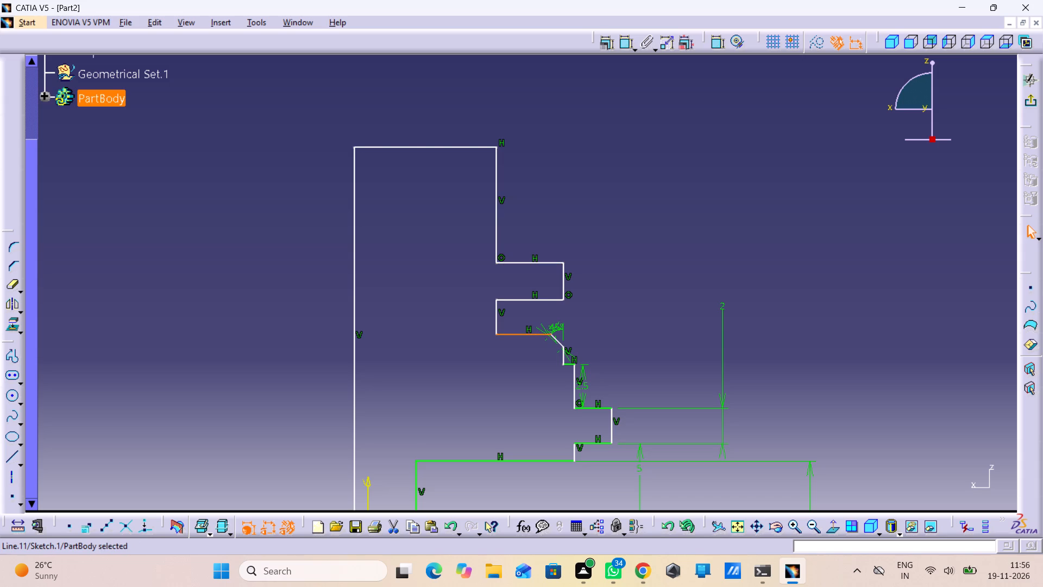
left_click(624, 37)
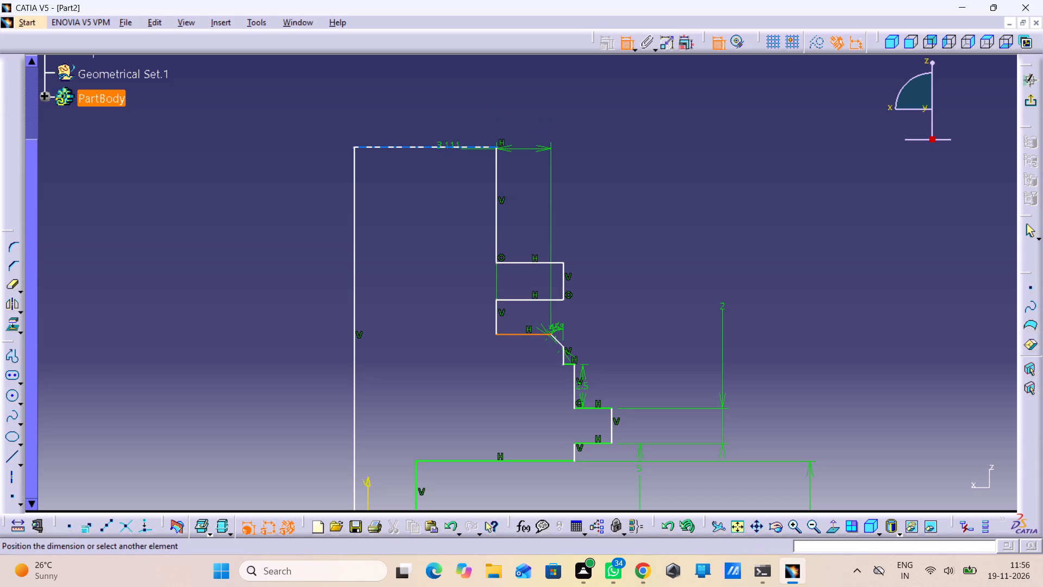
left_click(453, 147)
left_click(611, 204)
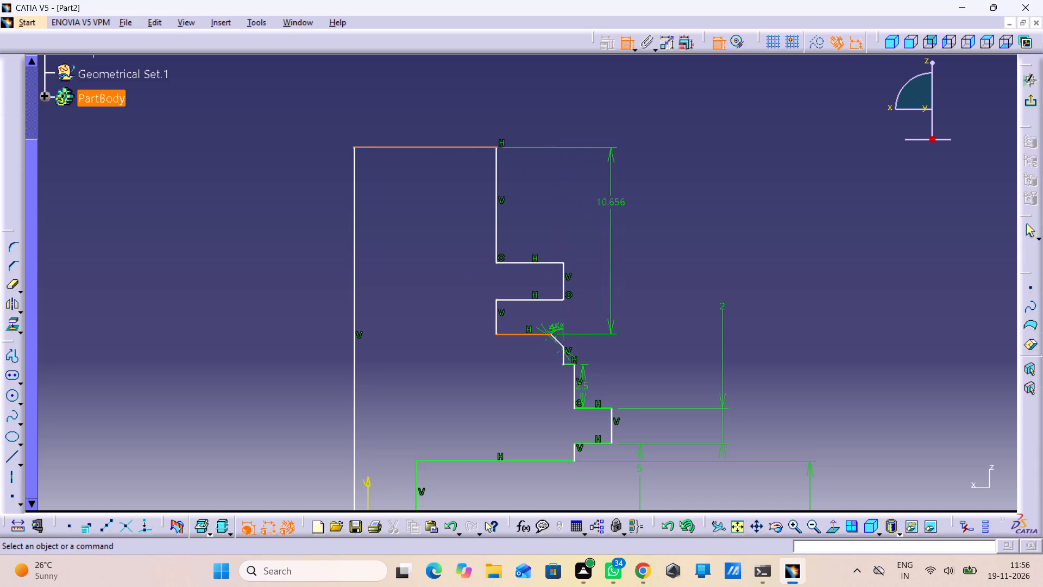
left_click(611, 199)
double_click(611, 199)
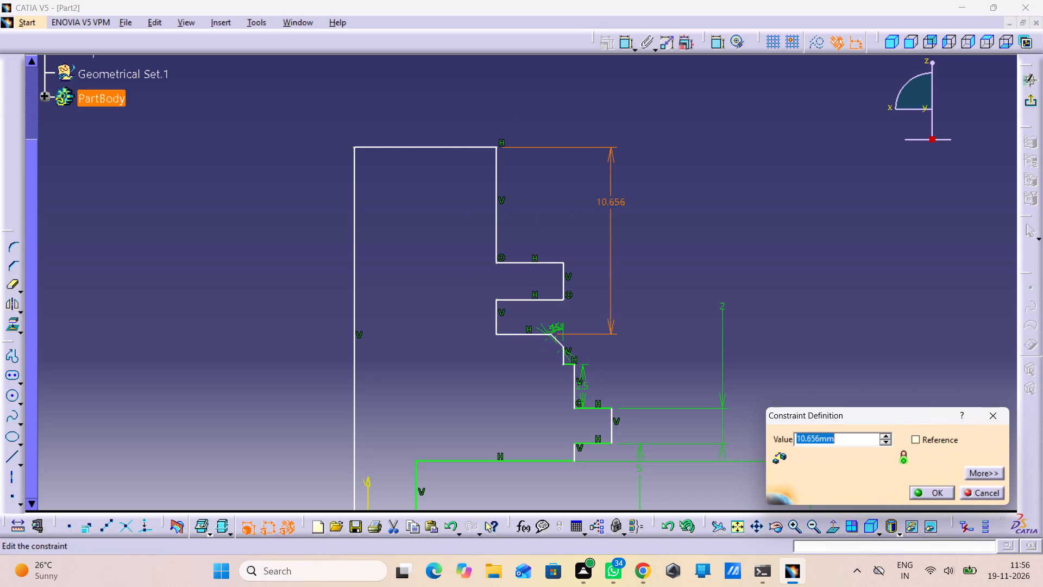
key("3")
key("Return")
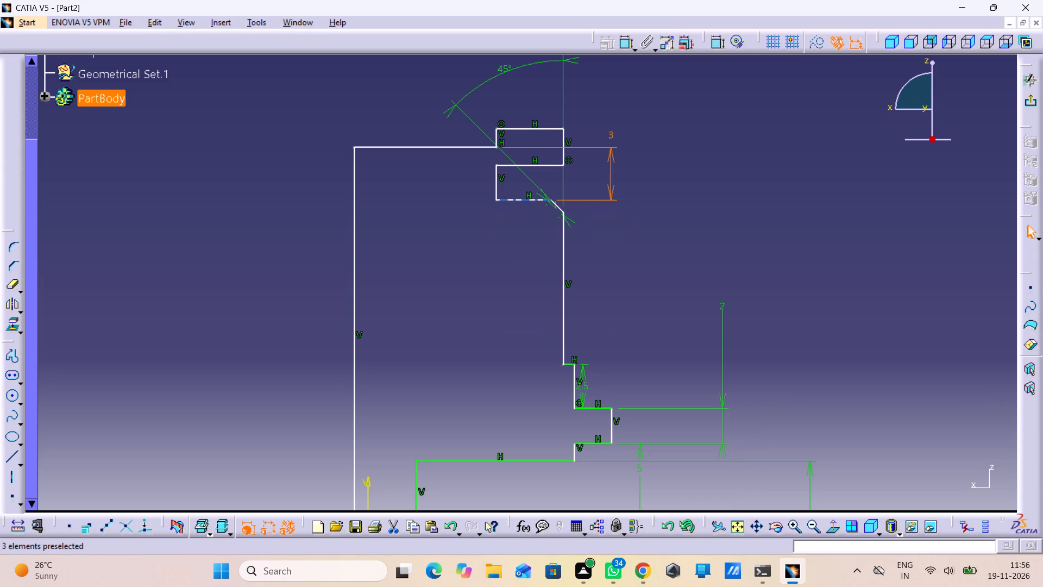
left_click(613, 295)
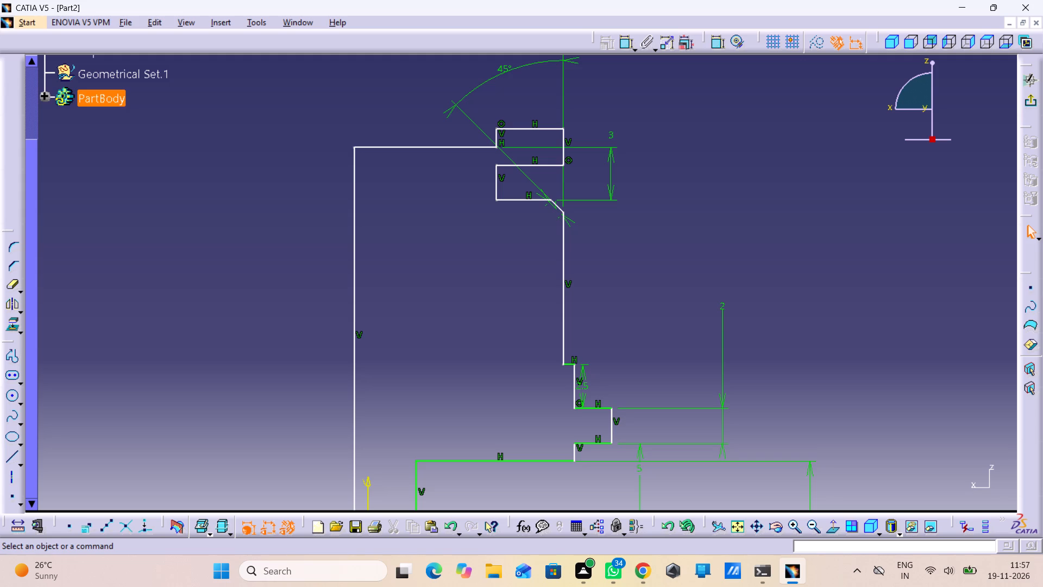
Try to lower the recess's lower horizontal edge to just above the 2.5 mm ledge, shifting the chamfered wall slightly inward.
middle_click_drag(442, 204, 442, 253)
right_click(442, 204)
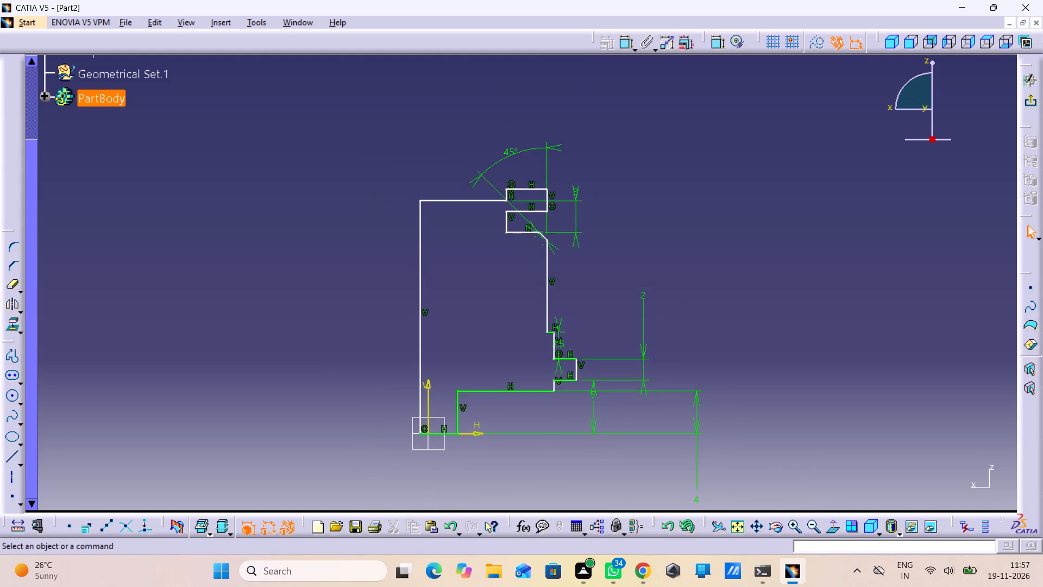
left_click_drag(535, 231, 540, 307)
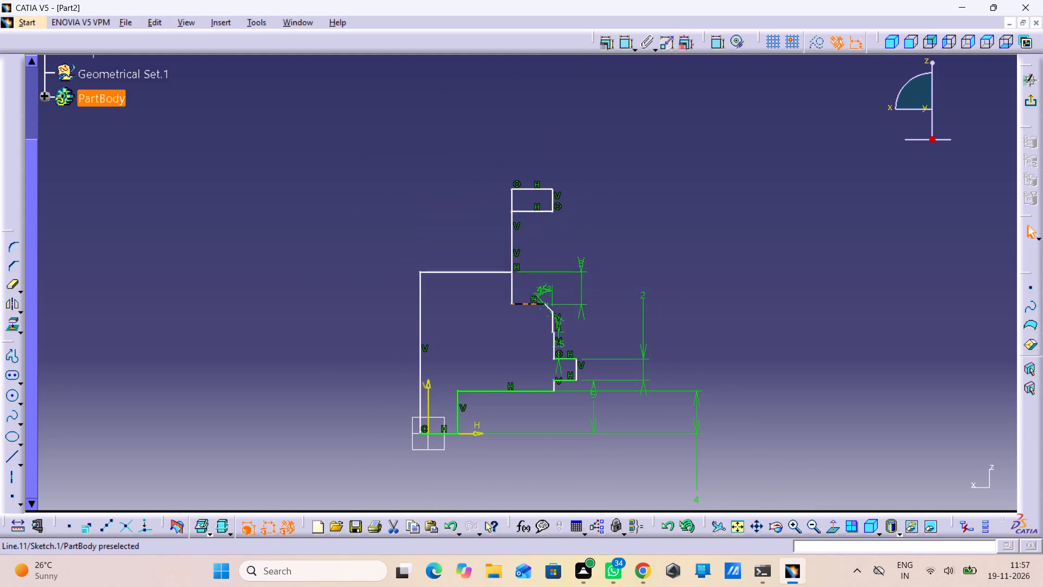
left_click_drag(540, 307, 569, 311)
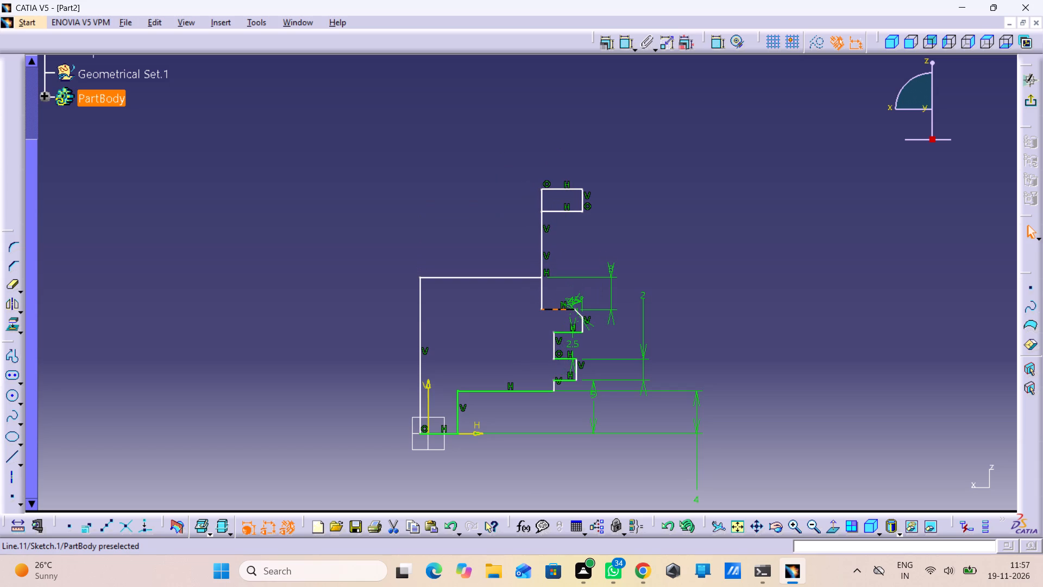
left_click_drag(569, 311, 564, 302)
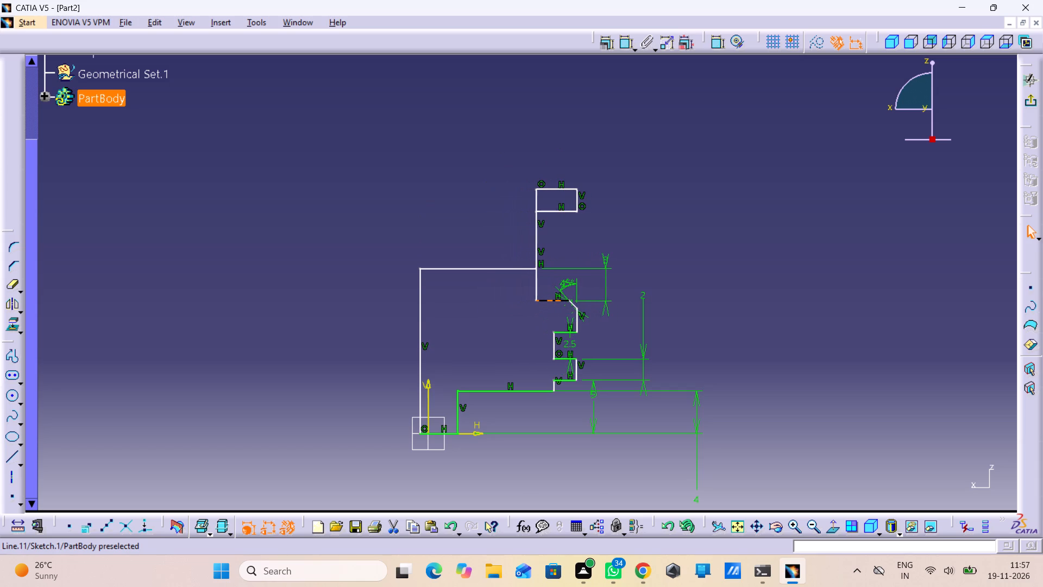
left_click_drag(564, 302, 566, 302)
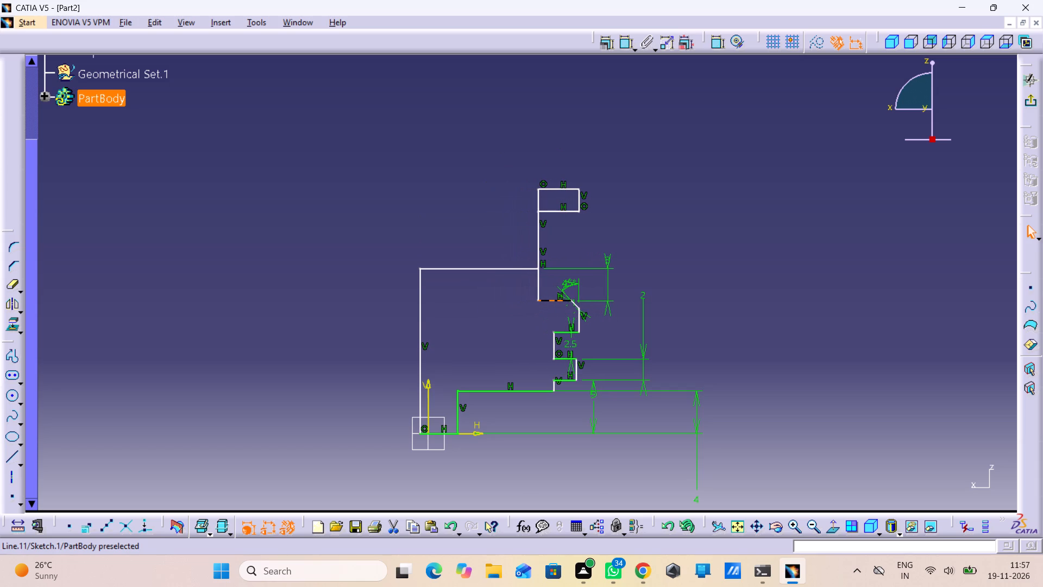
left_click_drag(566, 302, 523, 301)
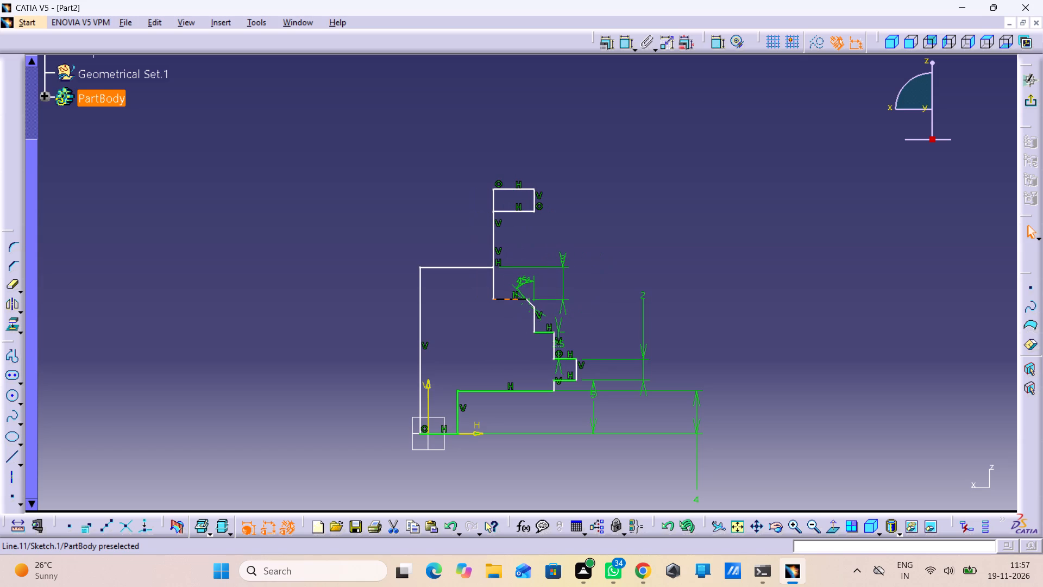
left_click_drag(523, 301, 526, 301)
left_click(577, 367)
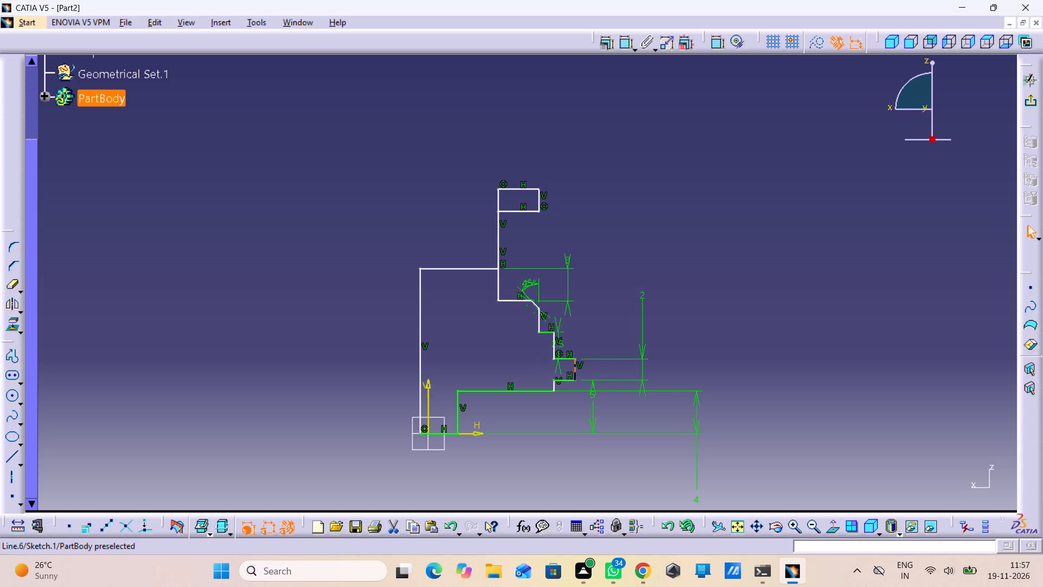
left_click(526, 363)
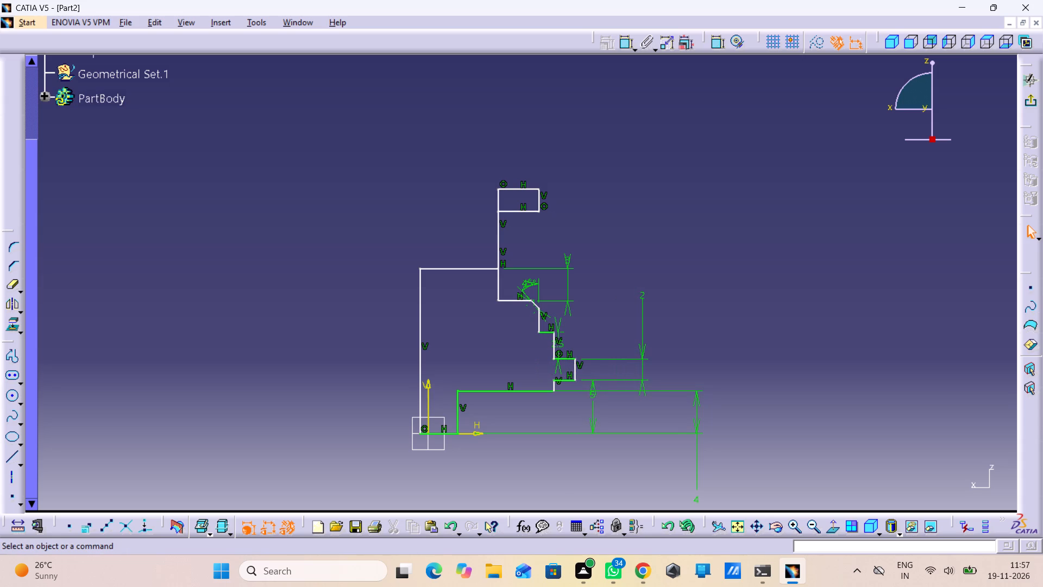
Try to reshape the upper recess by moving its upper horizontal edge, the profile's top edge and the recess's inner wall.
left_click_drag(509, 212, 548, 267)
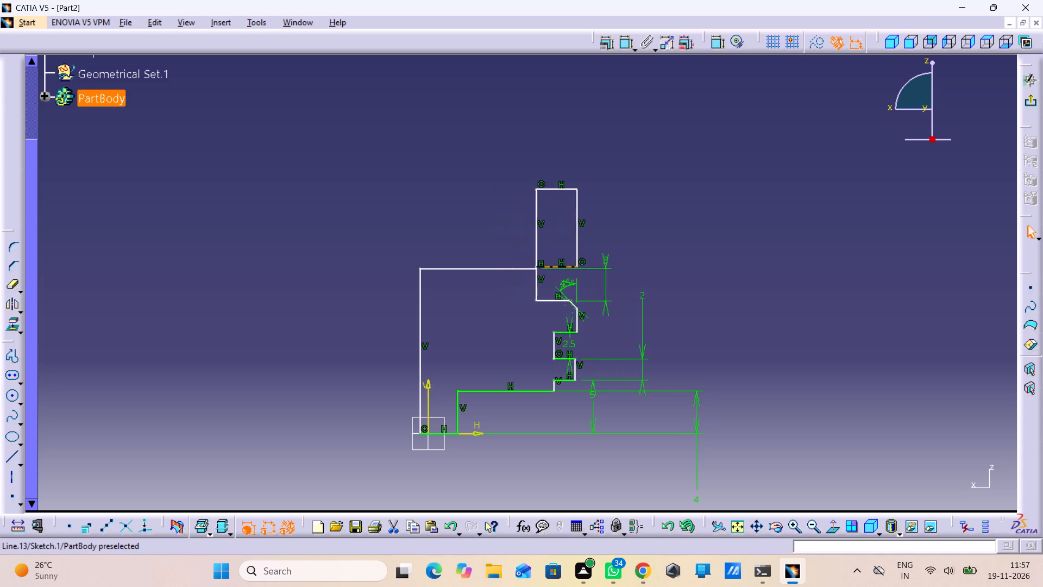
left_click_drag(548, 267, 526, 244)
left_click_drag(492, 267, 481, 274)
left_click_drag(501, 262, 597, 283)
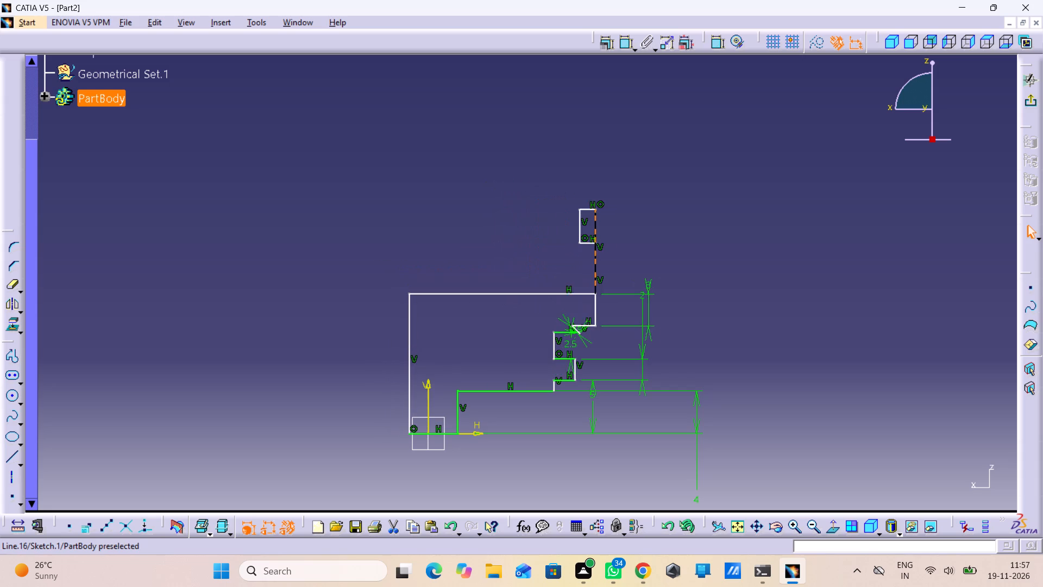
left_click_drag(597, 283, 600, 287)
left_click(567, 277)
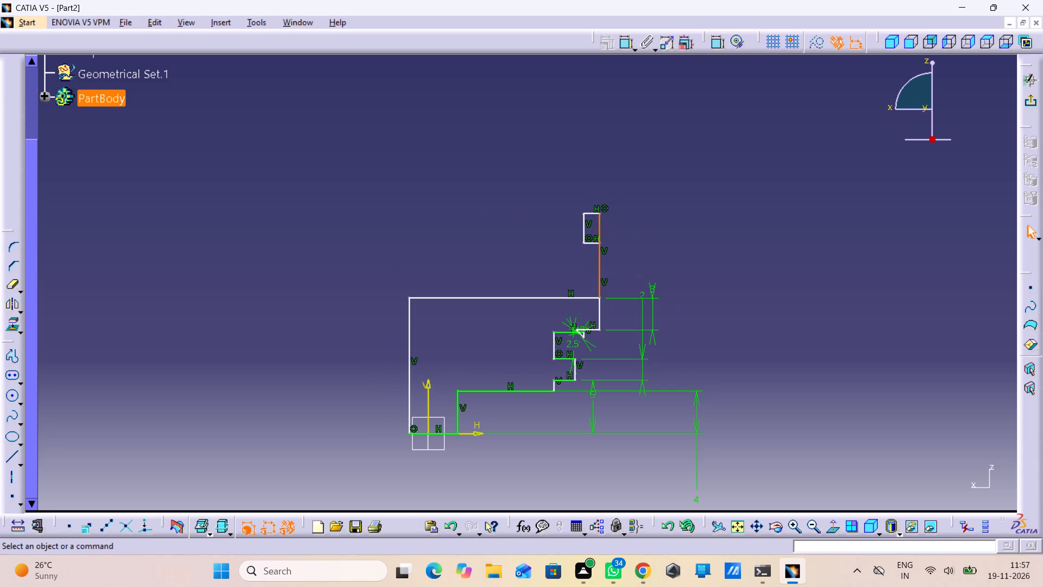
Delete the profile's top edge and all the remaining profile geometry with its constraints and dimensions.
right_click(544, 301)
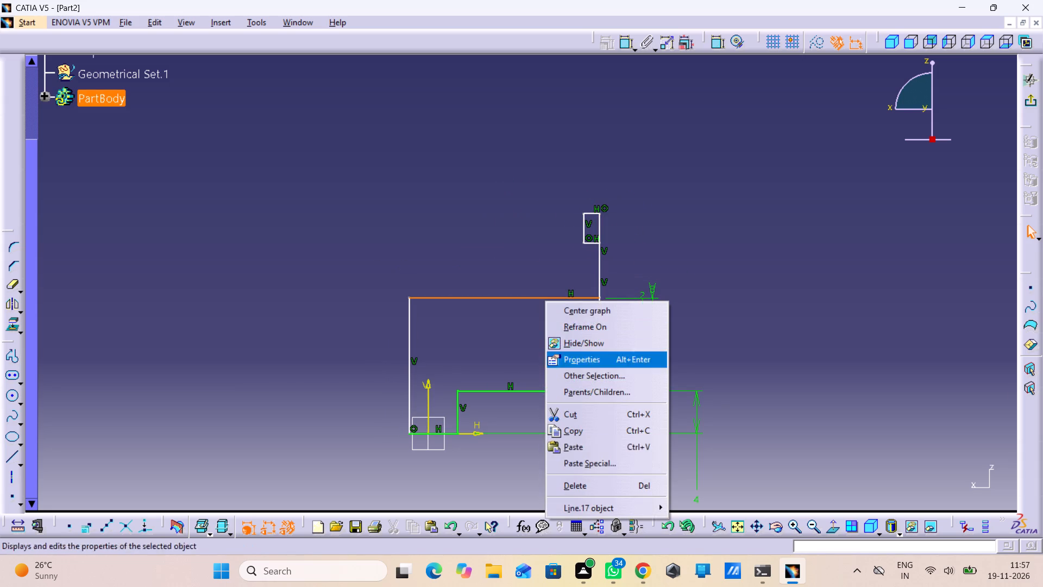
left_click_drag(620, 485, 616, 478)
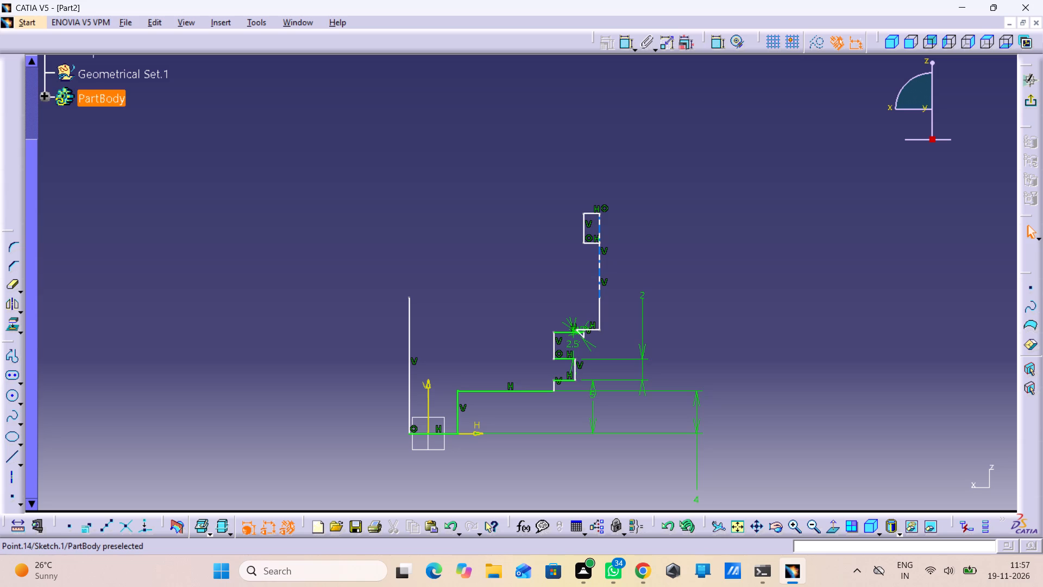
left_click_drag(688, 160, 385, 470)
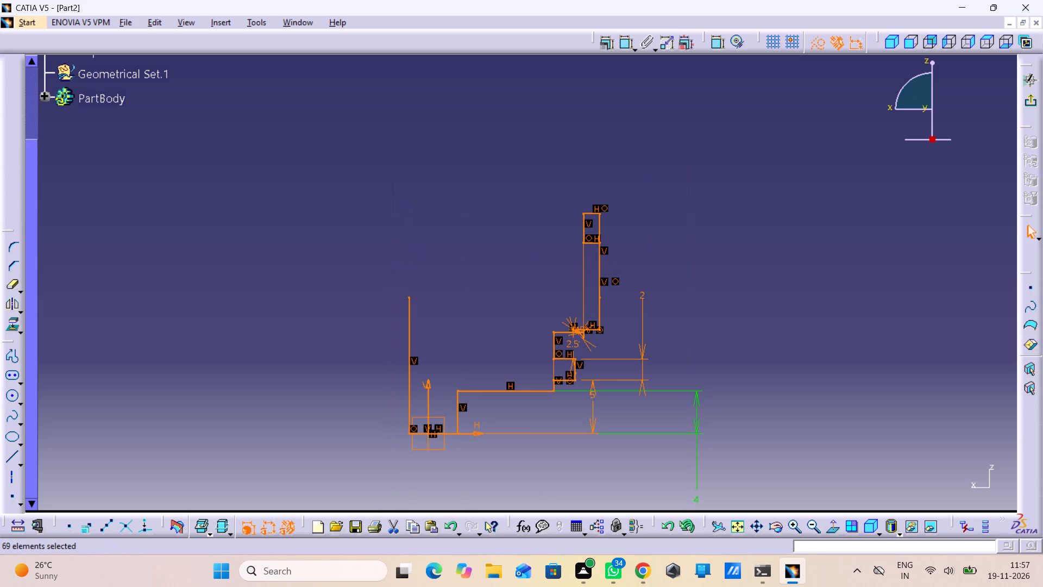
key("Delete")
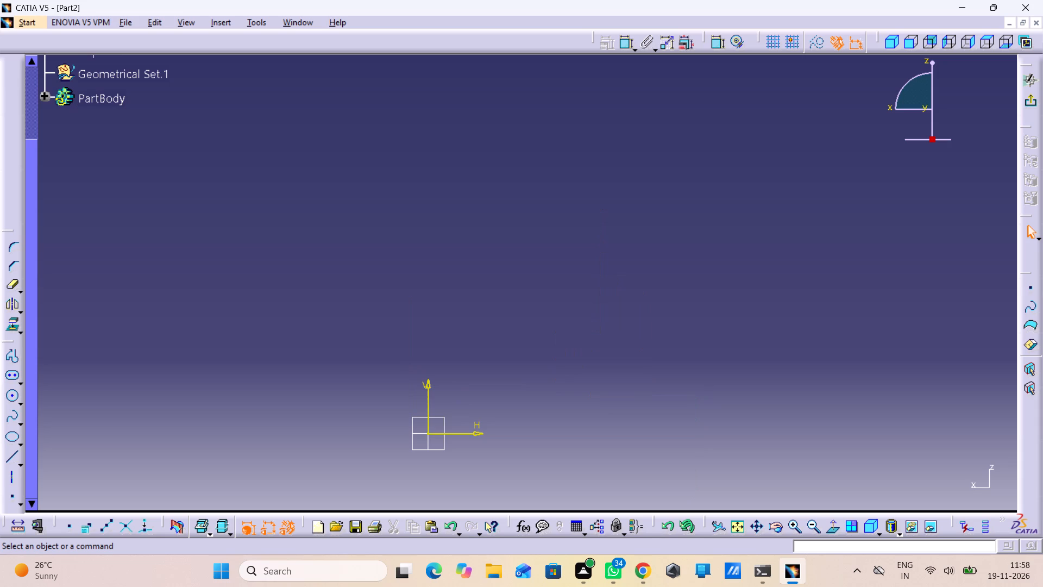
Start a new profile on the horizontal axis from H about 0.5 mm to 1.08 mm, with a vertical wall rising about 0.62 mm.
scroll(152, 501, "up", 1)
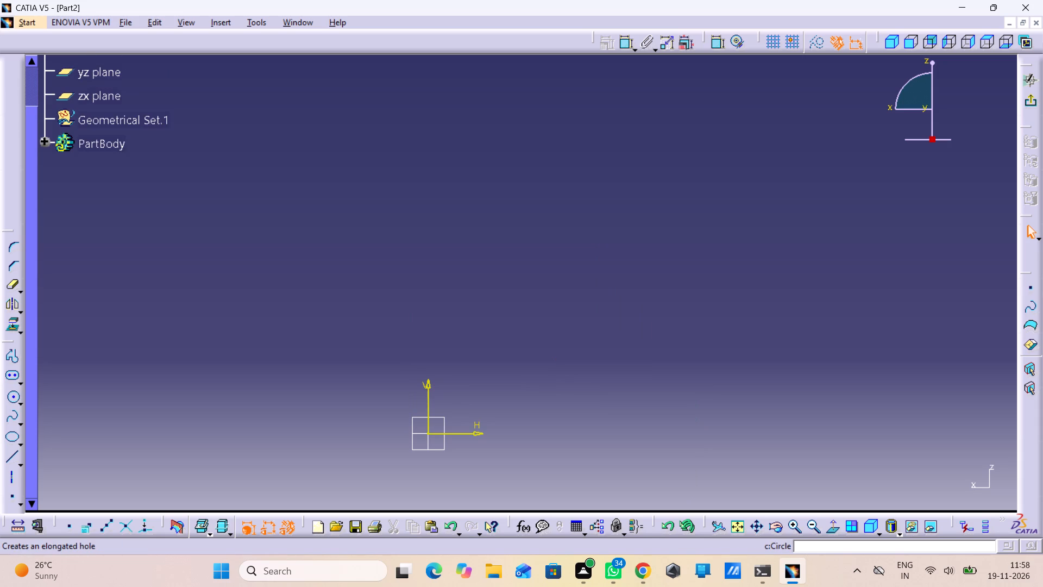
middle_click_drag(410, 412, 447, 278)
middle_click_drag(478, 366, 478, 320)
right_click_drag(478, 366, 478, 347)
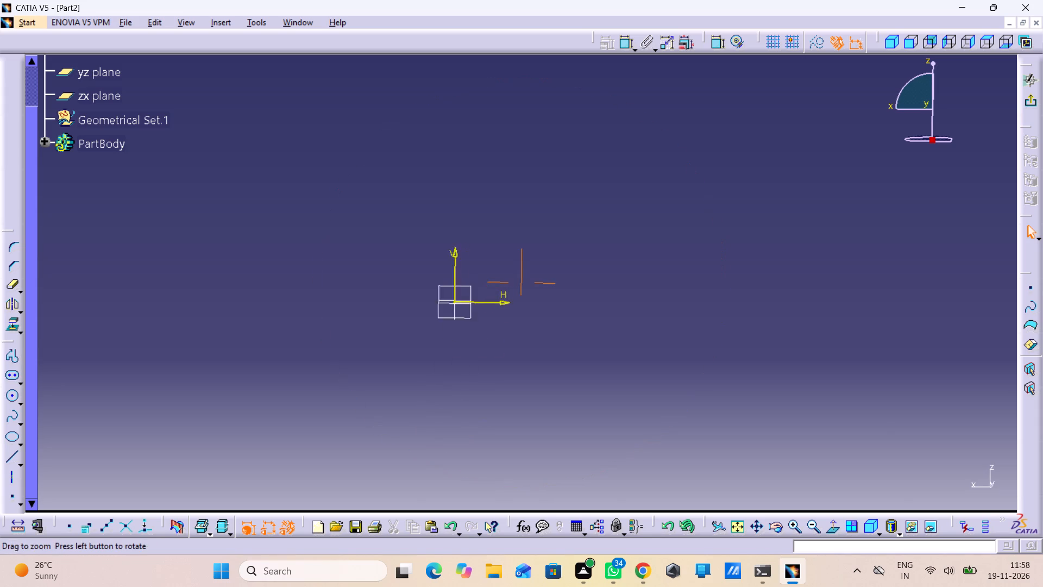
middle_click_drag(478, 320, 449, 202)
middle_click_drag(461, 344, 460, 247)
right_click_drag(461, 344, 461, 306)
scroll(431, 364, "down", 1)
middle_click_drag(424, 390, 615, 401)
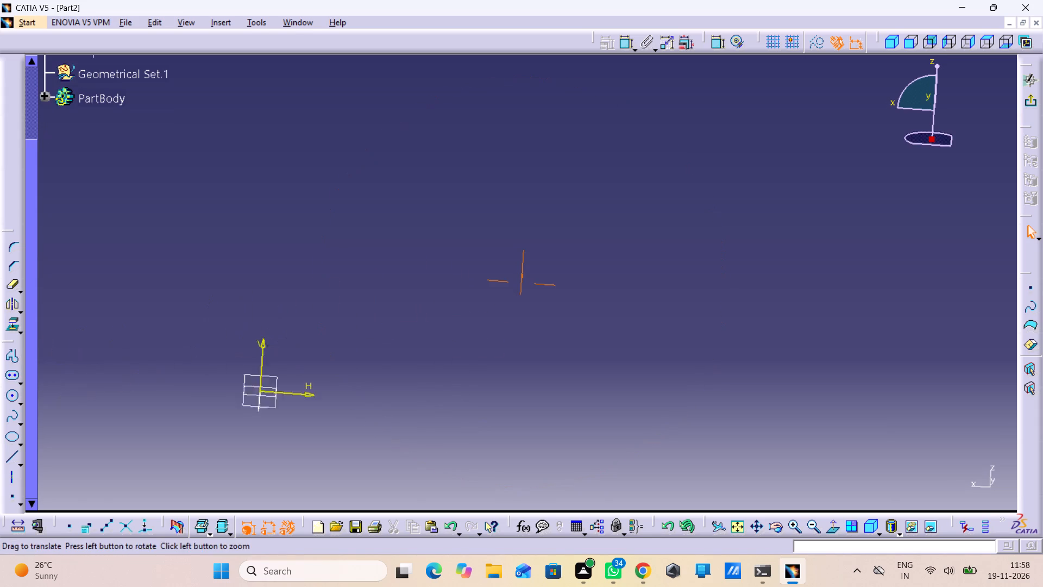
middle_click_drag(615, 401, 763, 367)
left_click(831, 534)
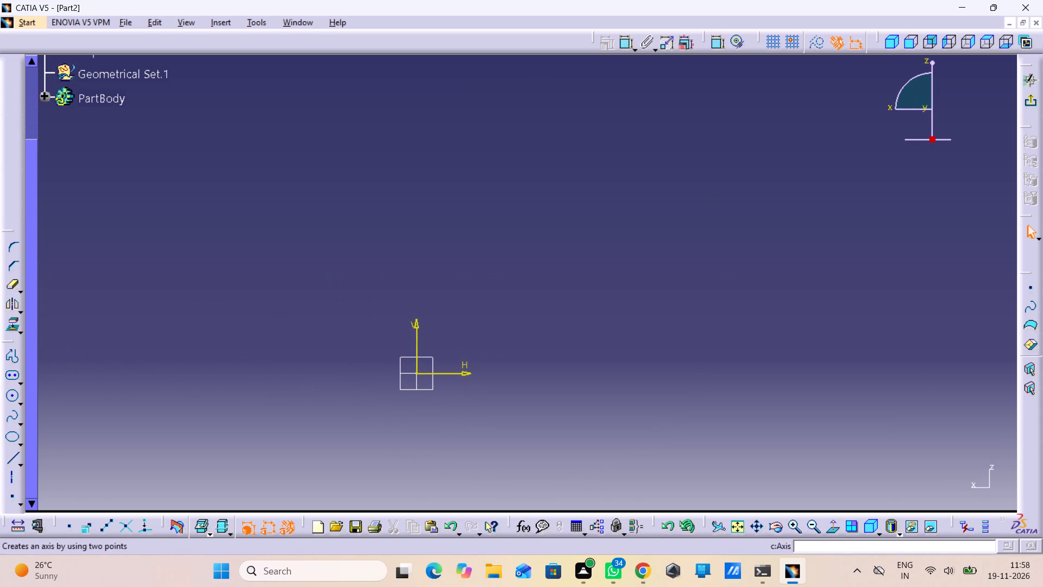
double_click(15, 359)
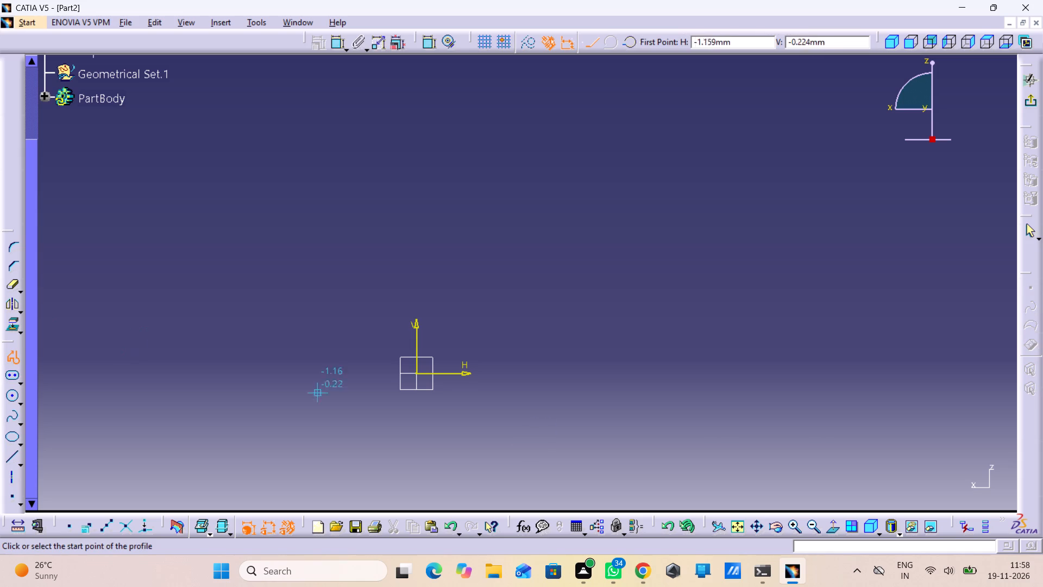
left_click(461, 375)
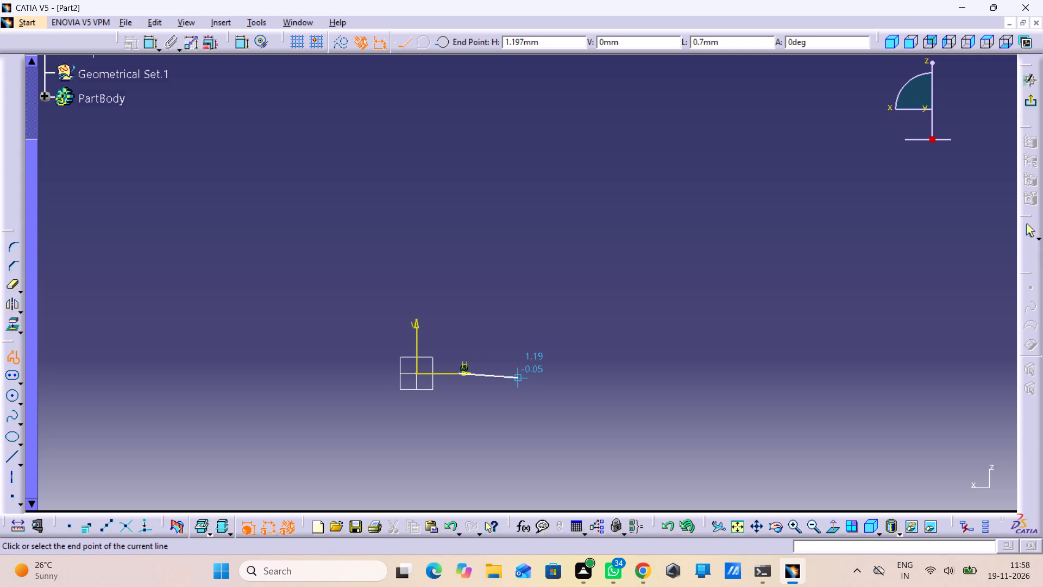
left_click(509, 375)
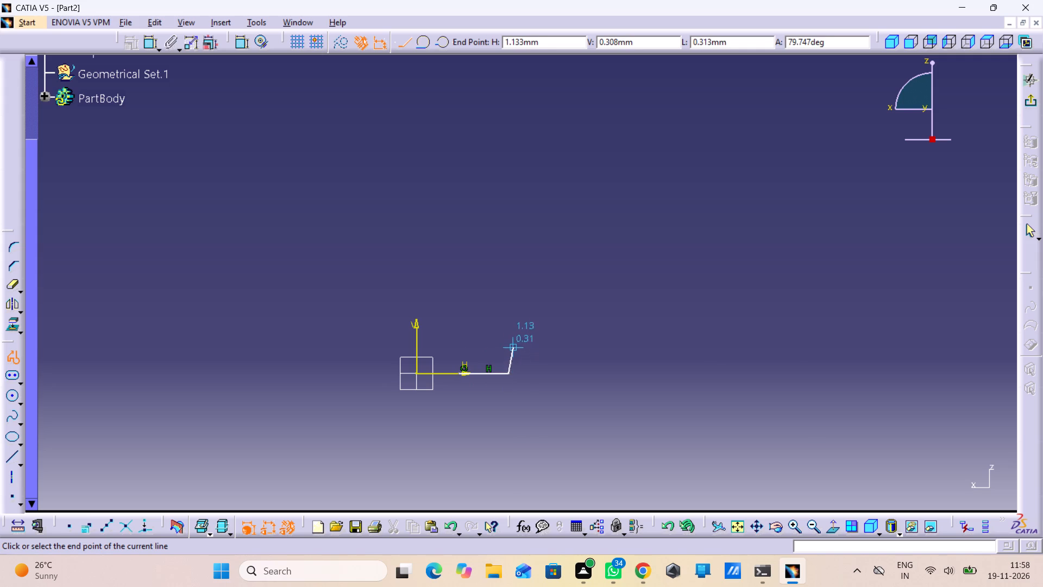
left_click(508, 344)
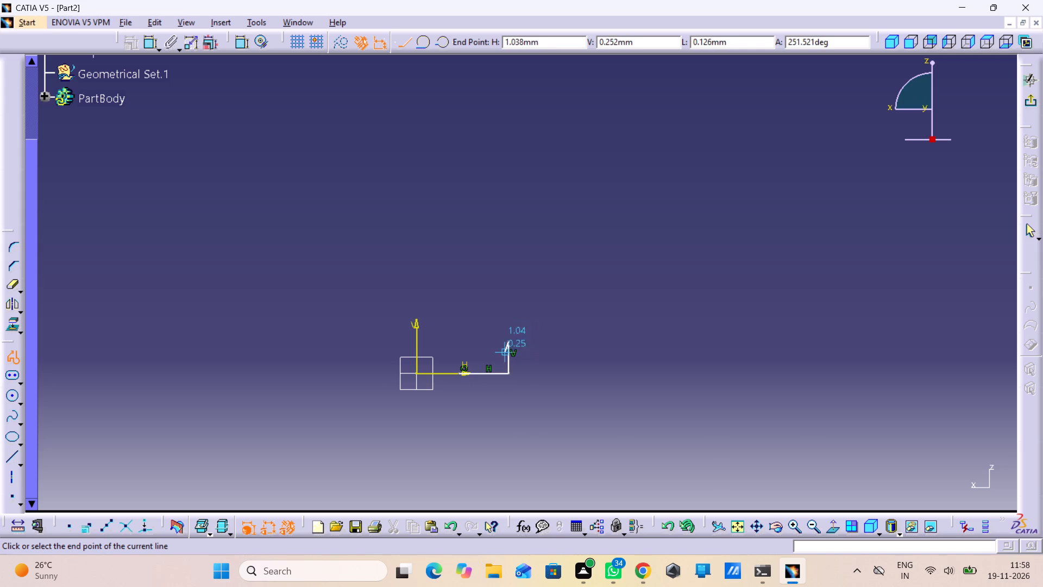
key("ctrl+z")
left_click(506, 323)
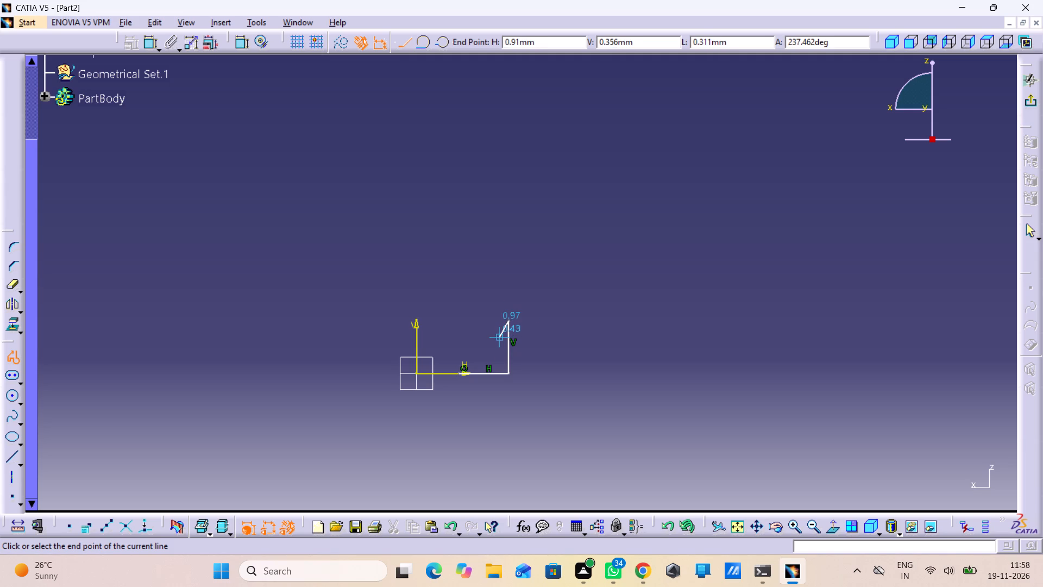
Continue the profile with two outward steps, reaching H about 1.35 mm, V 0.99 mm and H 1.53 mm, V 1.5 mm.
left_click(531, 324)
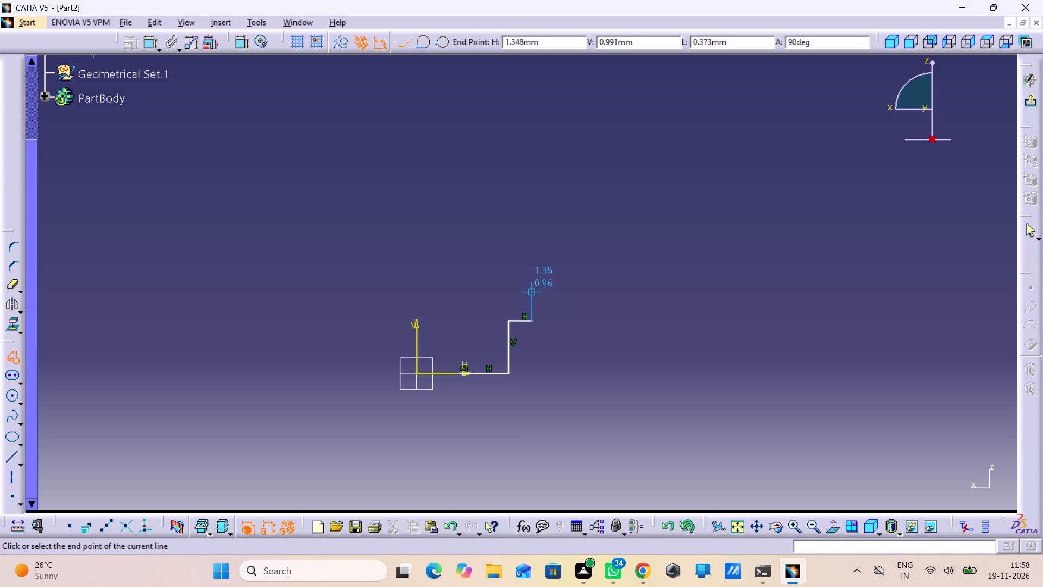
left_click(533, 290)
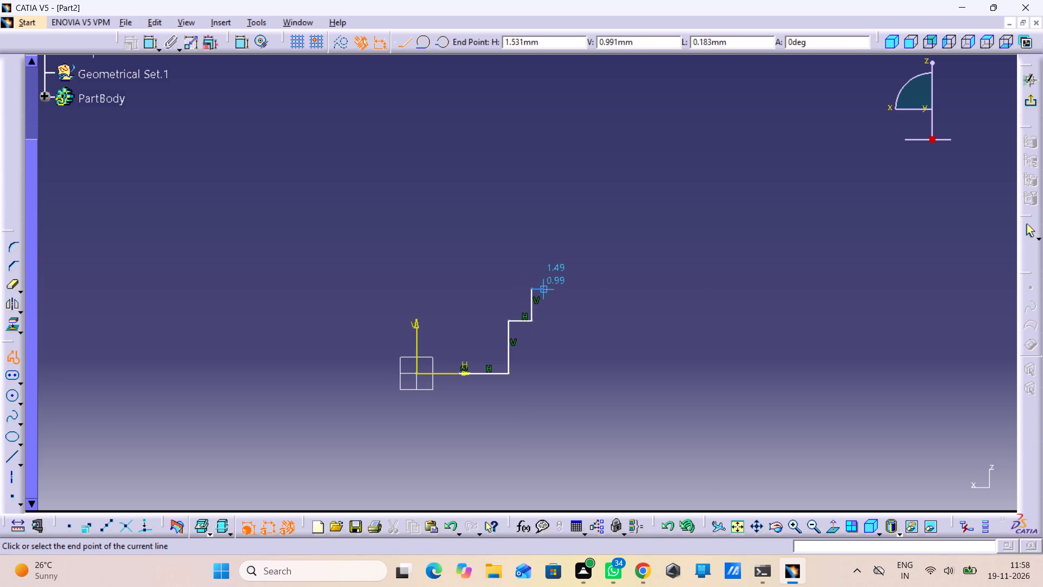
left_click(549, 291)
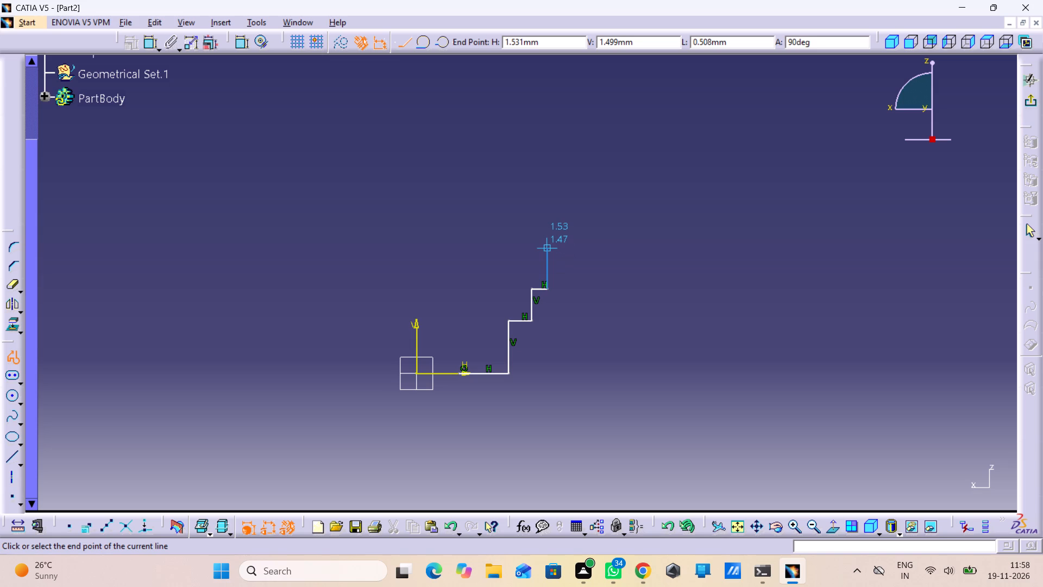
left_click(545, 247)
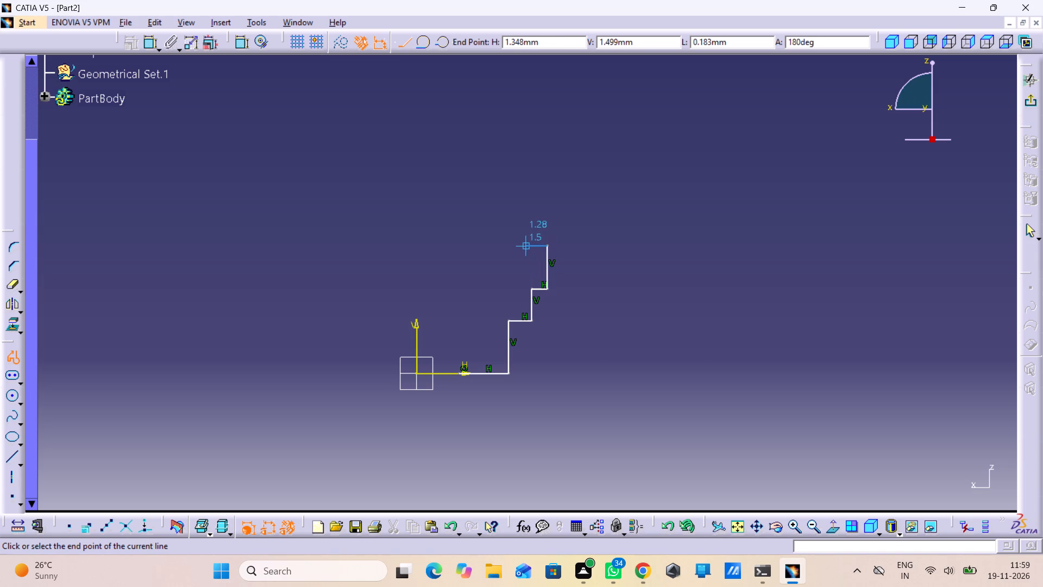
Continue the profile with two inward steps, reaching H about 1.35 mm, V 1.7 mm and H 0.97 mm, V 1.96 mm.
left_click(536, 246)
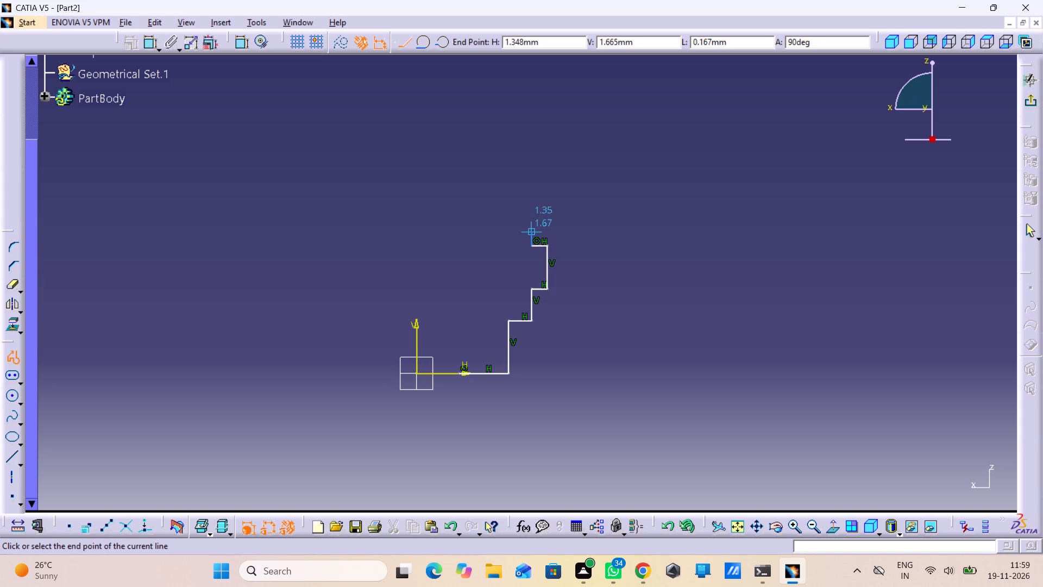
left_click(532, 228)
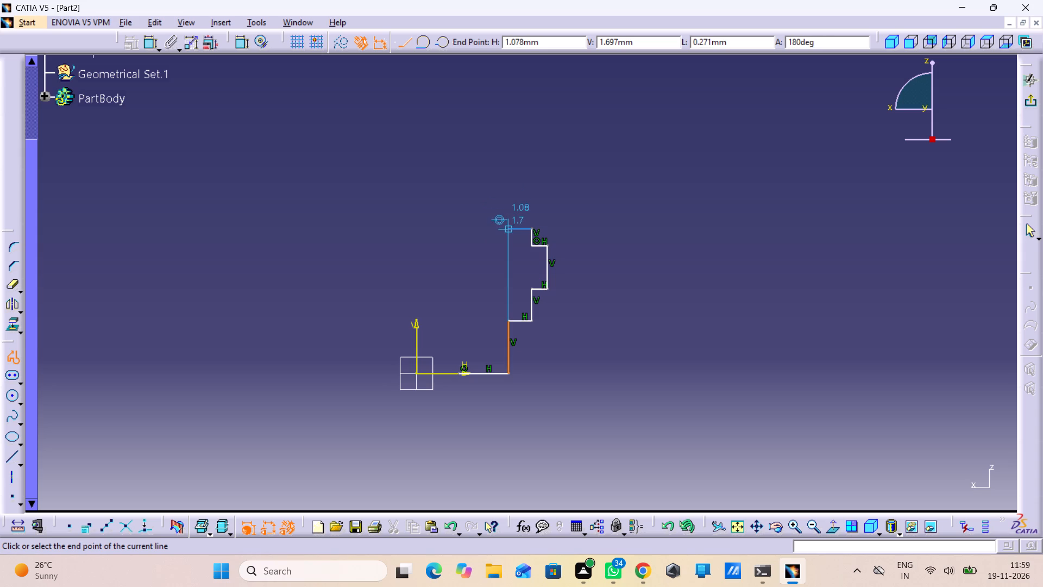
left_click(498, 231)
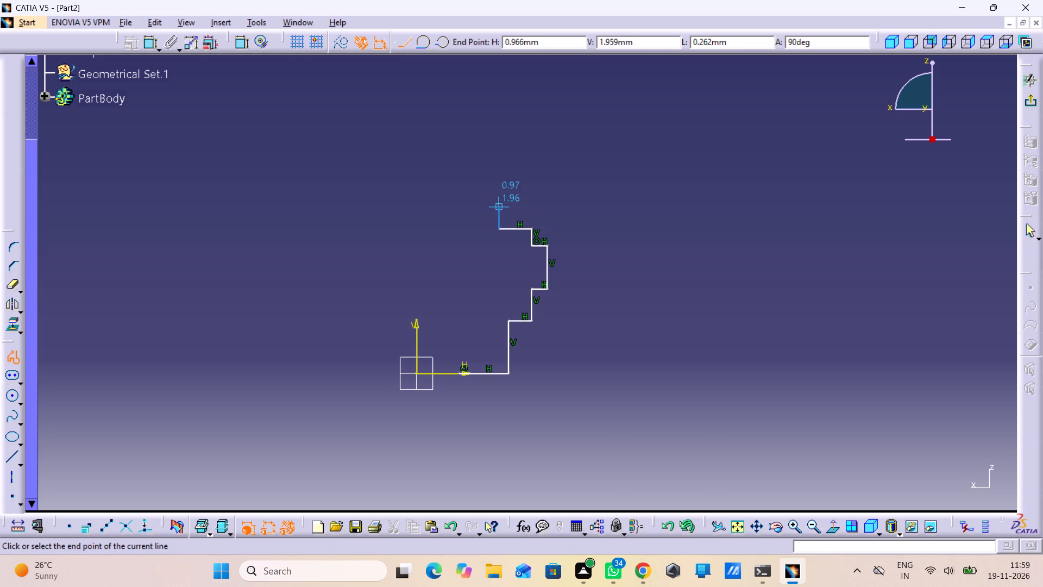
left_click(501, 206)
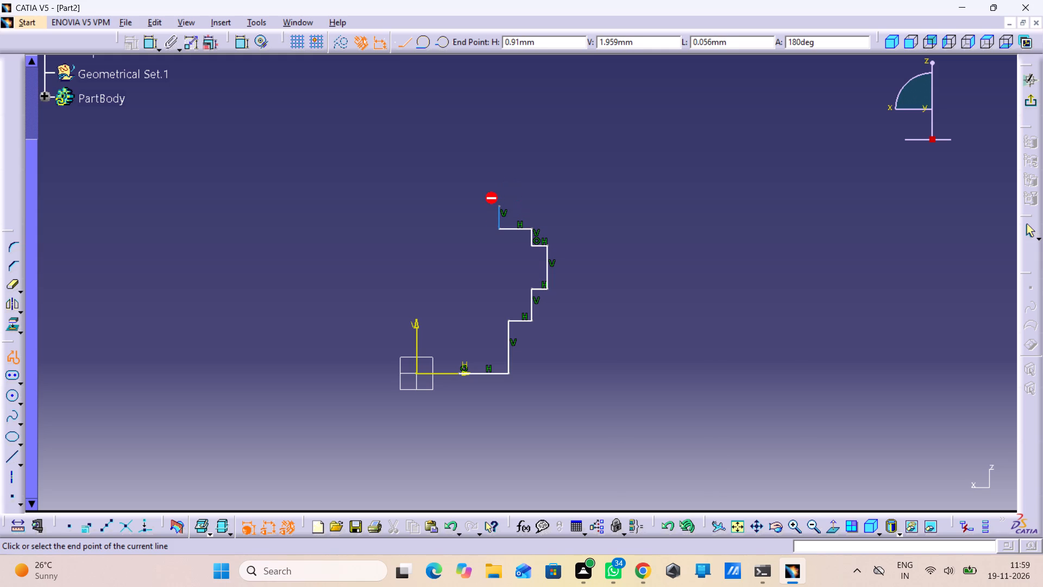
Add a small rectangular notch about 0.13 mm deep and 0.19 mm high, returning to the wall line at H about 0.97 mm.
left_click(489, 205)
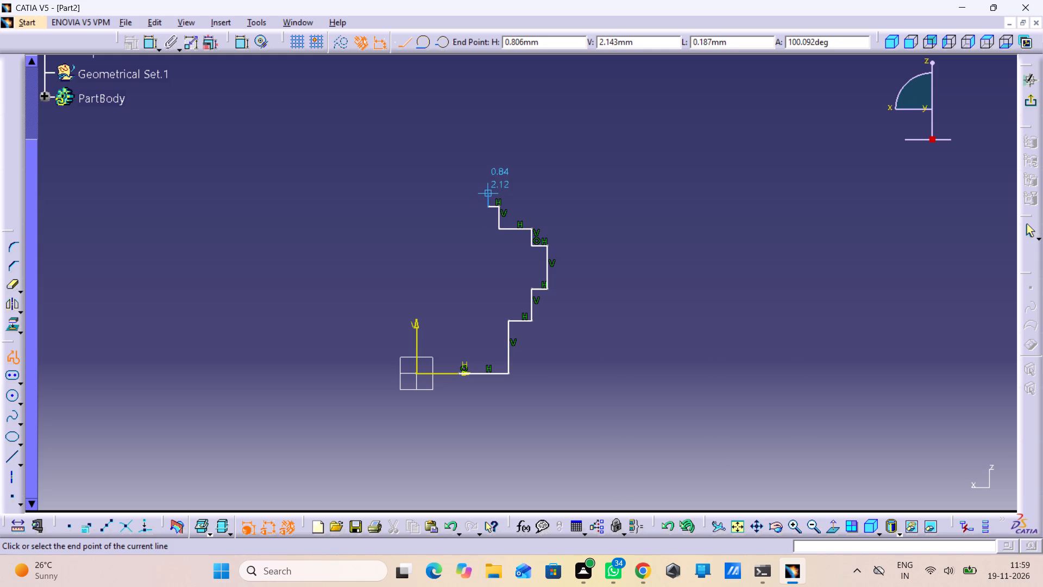
left_click(488, 191)
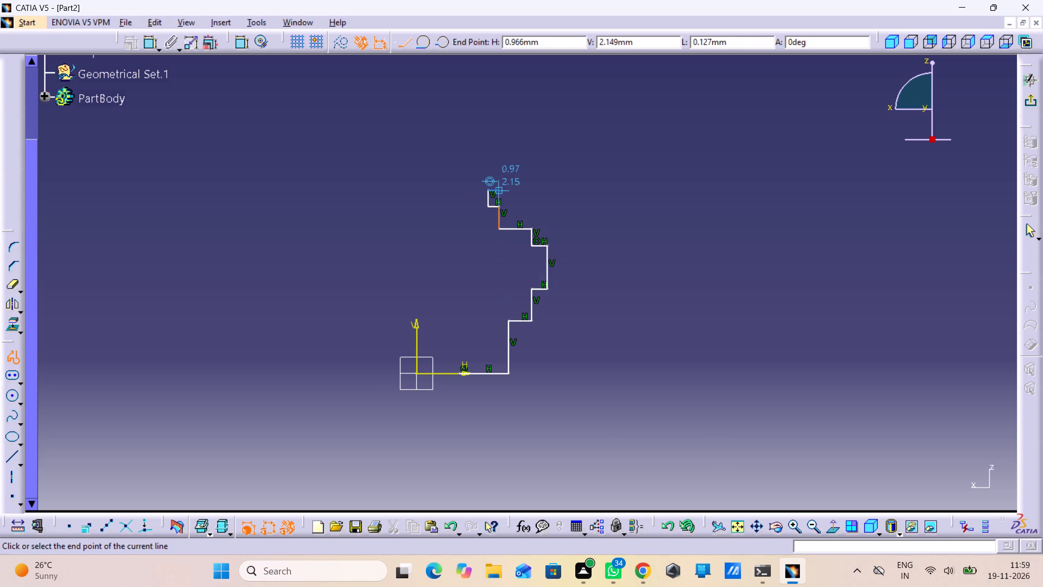
left_click(499, 193)
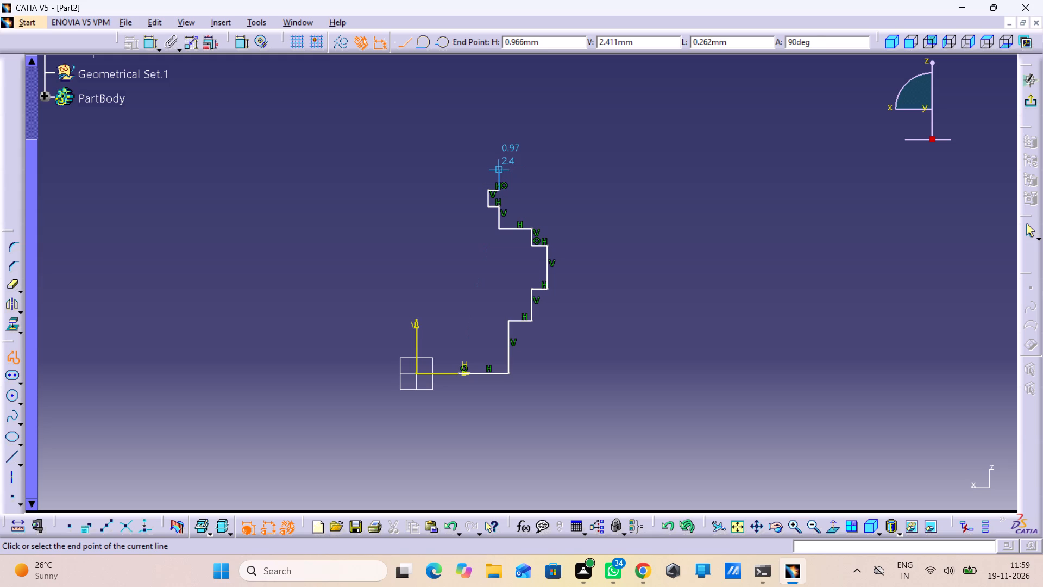
Extend the profile wall to V about 2.41 mm, step inward to H 0.84 mm, and draw the top edge across to H about 0.5 mm.
left_click(498, 169)
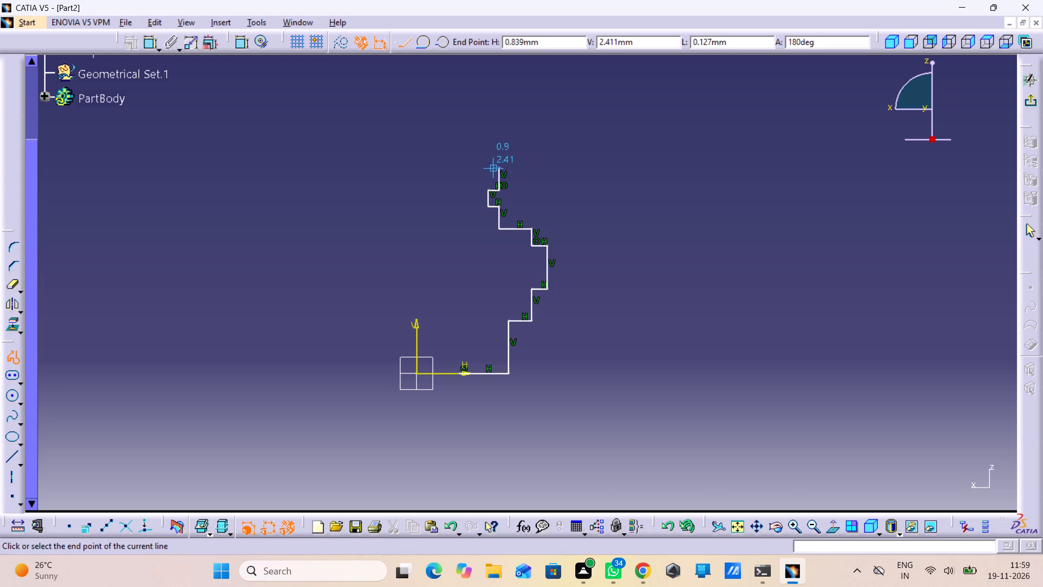
left_click(489, 172)
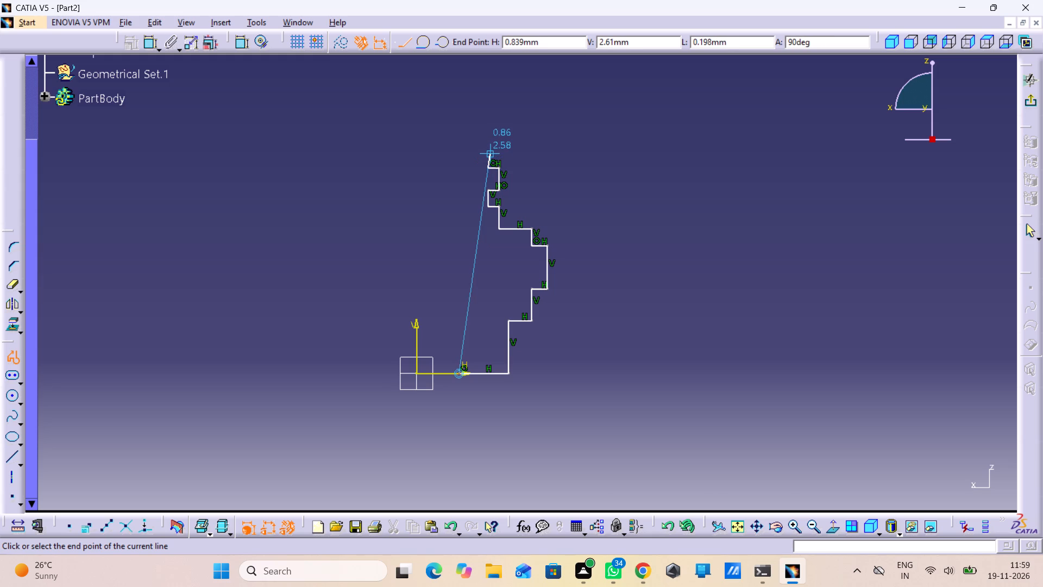
left_click(489, 156)
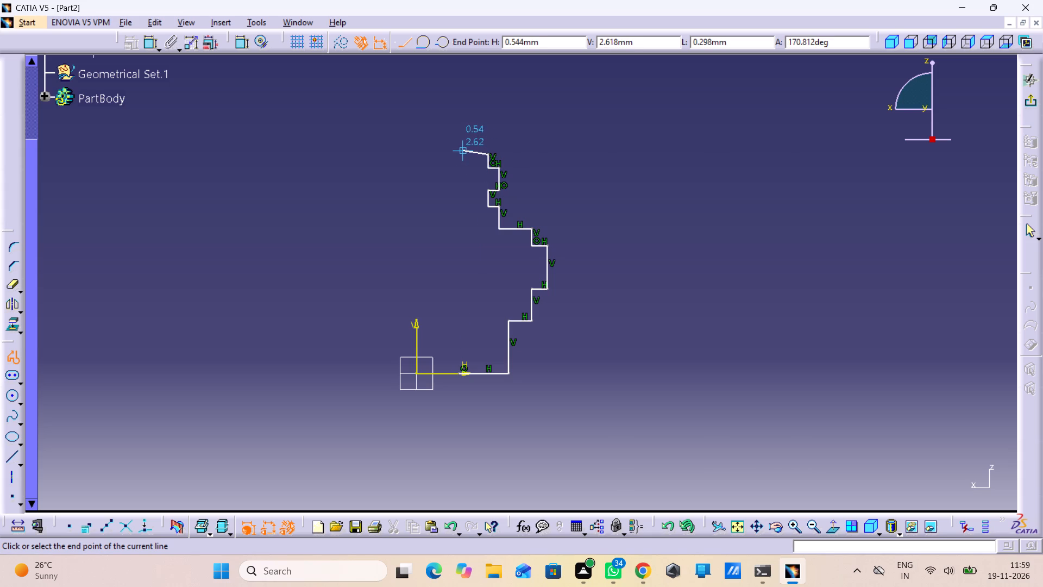
left_click(457, 155)
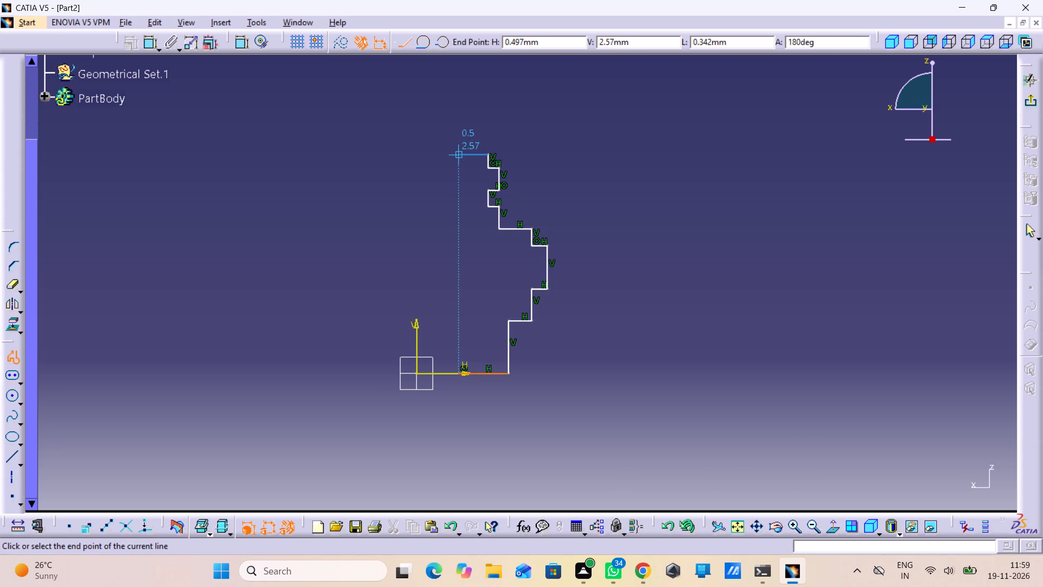
Close the profile with a vertical line about 2.57 mm long down to its start point on the horizontal axis.
left_click(460, 370)
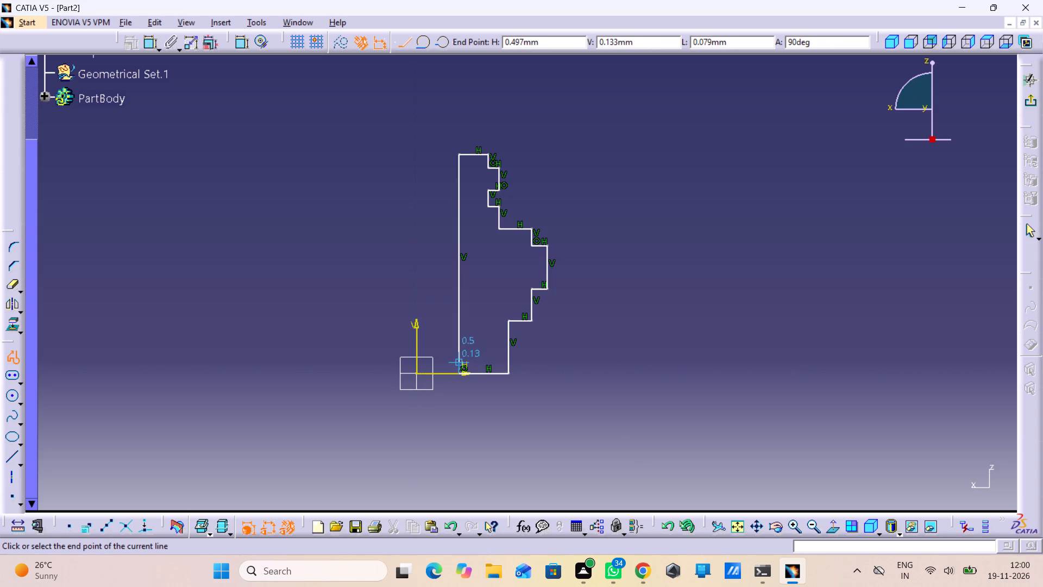
key("ctrl+z")
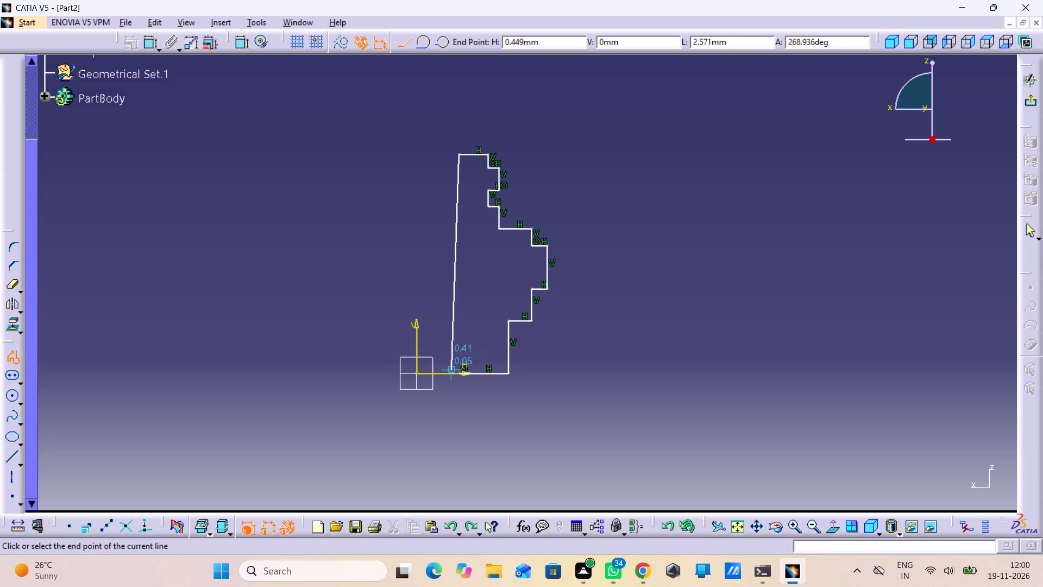
left_click(461, 376)
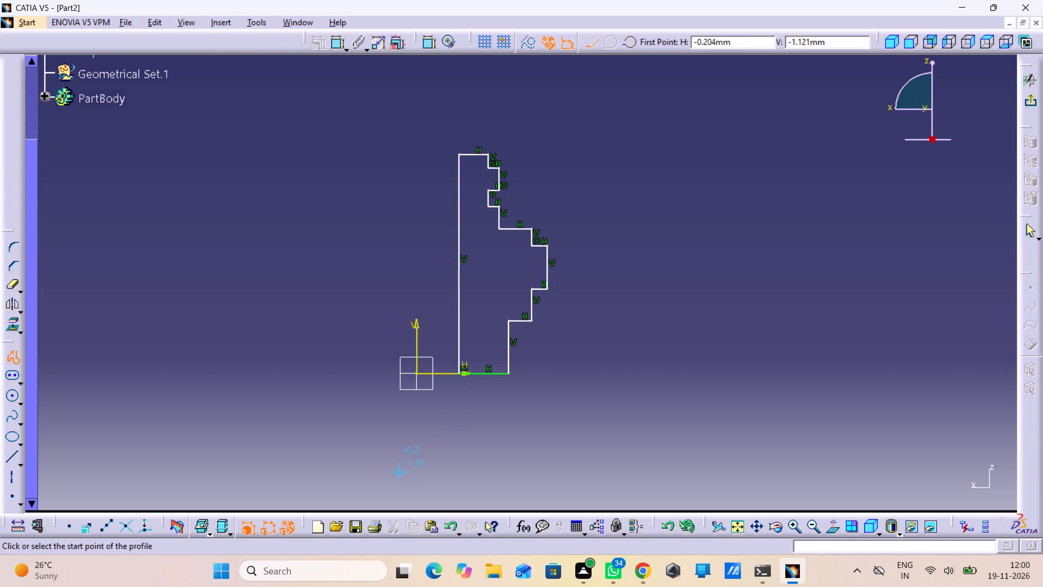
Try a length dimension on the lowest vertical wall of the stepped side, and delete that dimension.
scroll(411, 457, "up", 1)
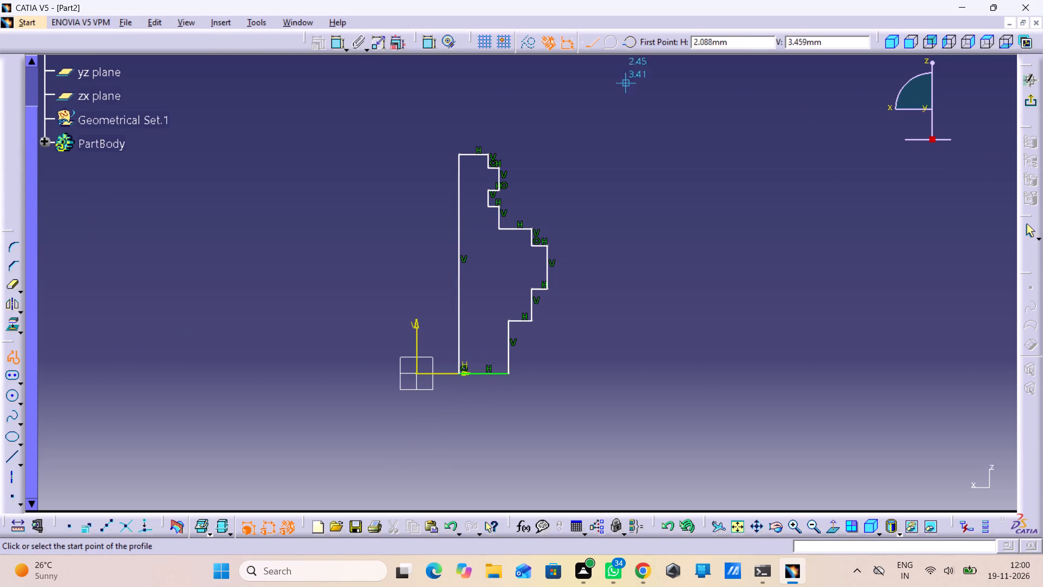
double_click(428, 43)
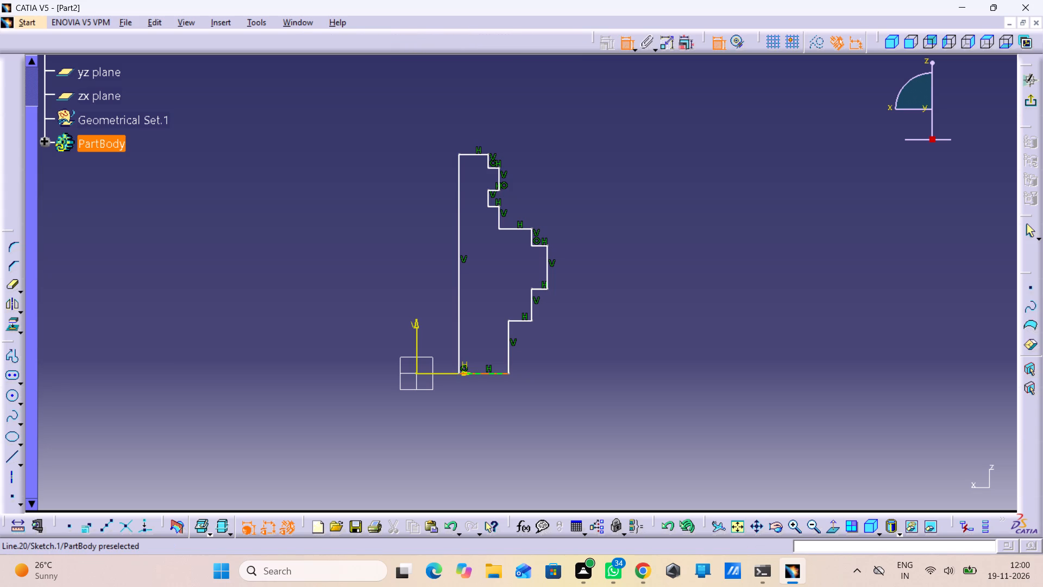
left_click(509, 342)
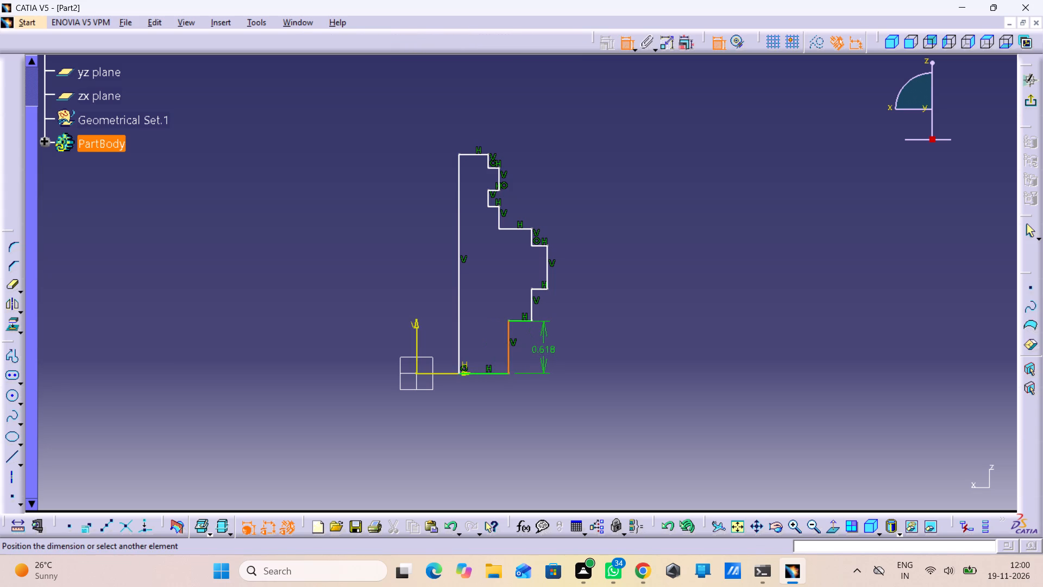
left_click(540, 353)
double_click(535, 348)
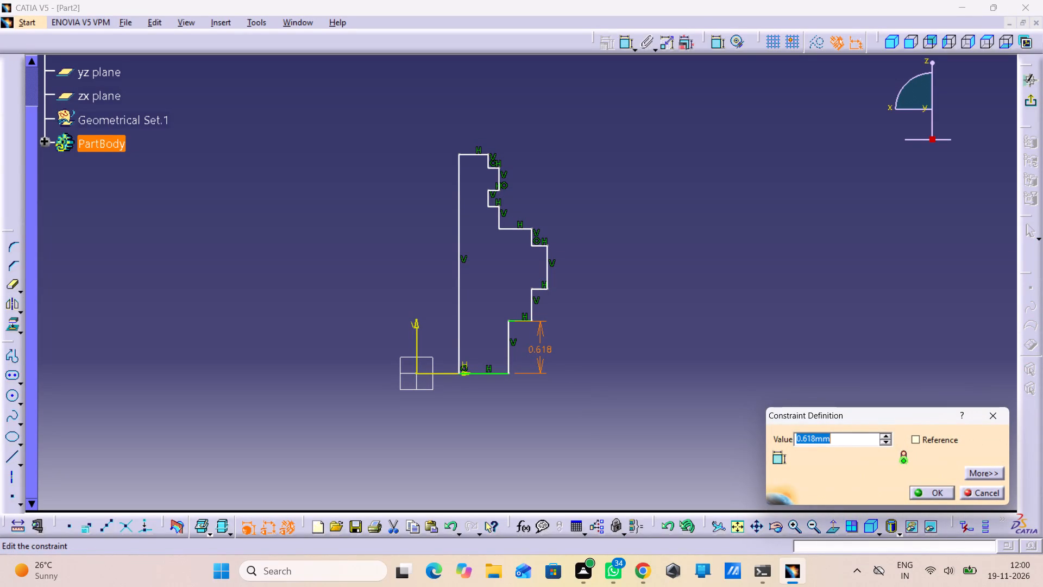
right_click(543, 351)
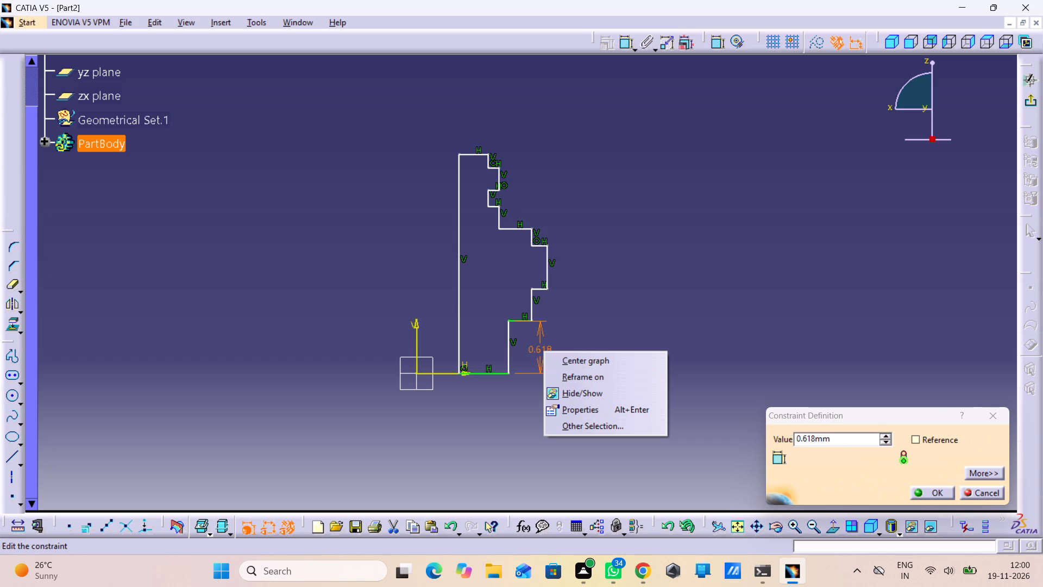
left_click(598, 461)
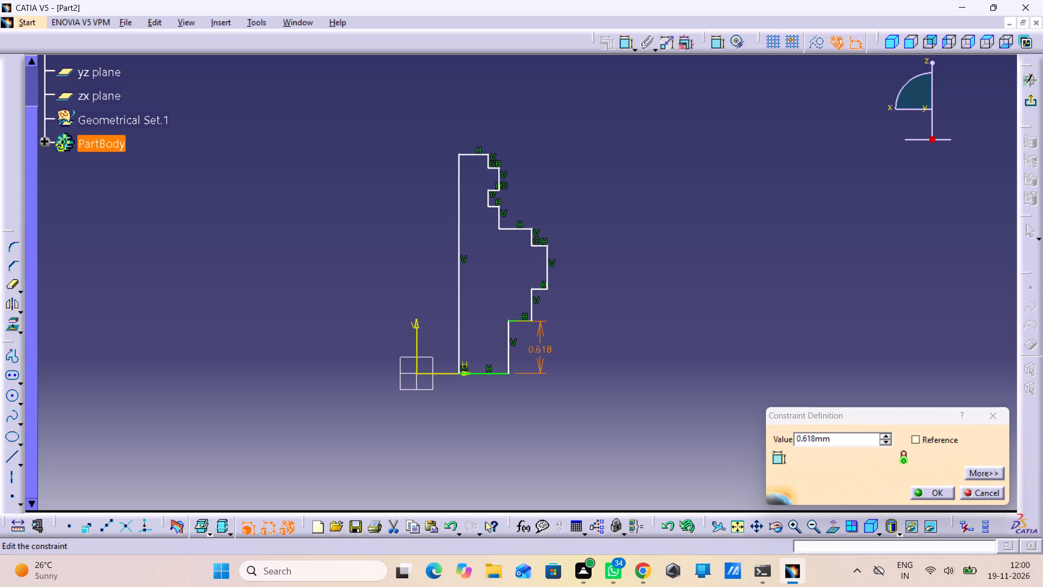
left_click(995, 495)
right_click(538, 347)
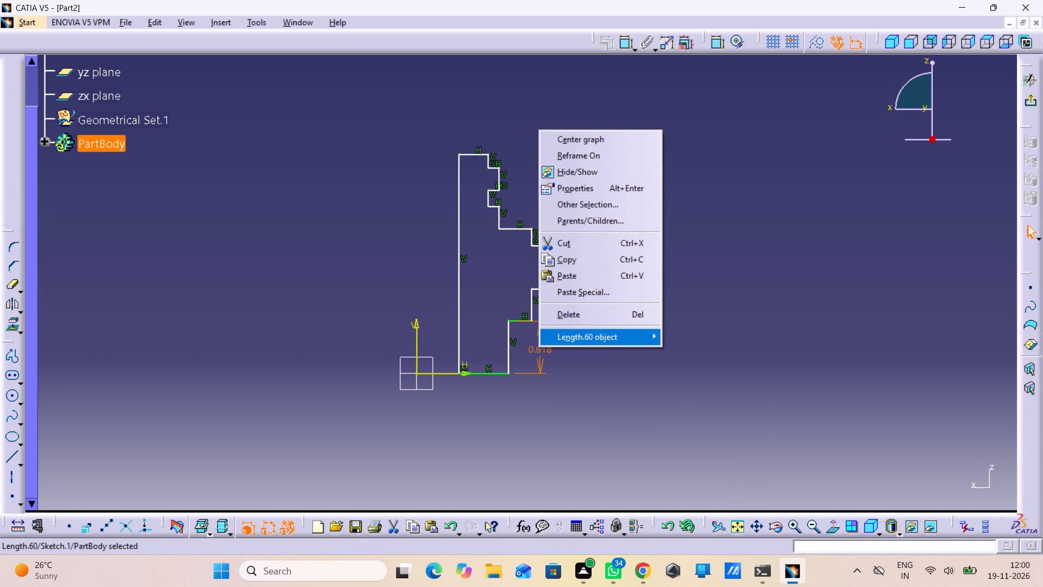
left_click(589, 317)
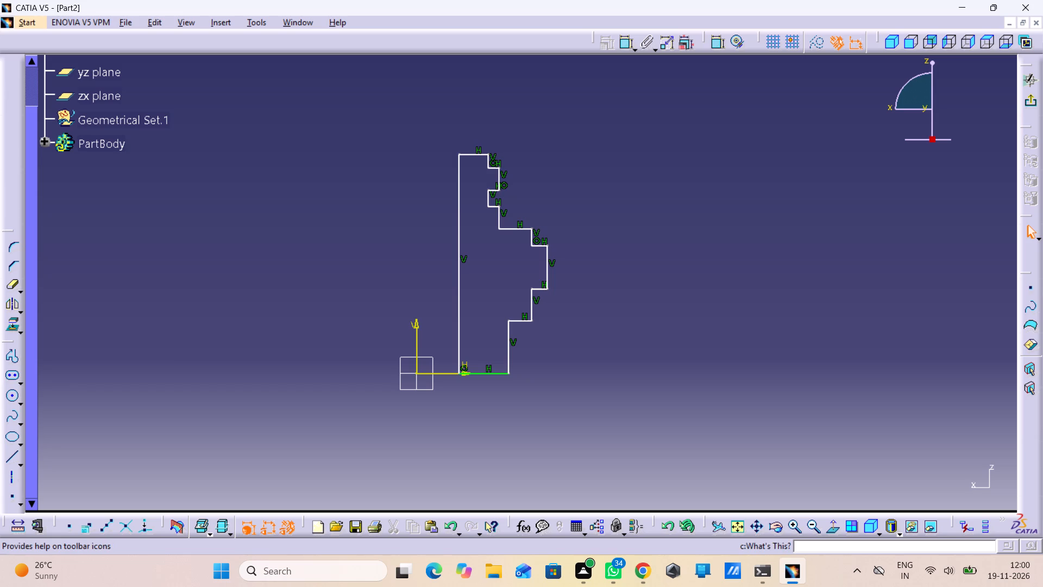
Dimension the vertical distance between the profile's bottom edge and the first ledge above it.
left_click(498, 372)
left_click(519, 319)
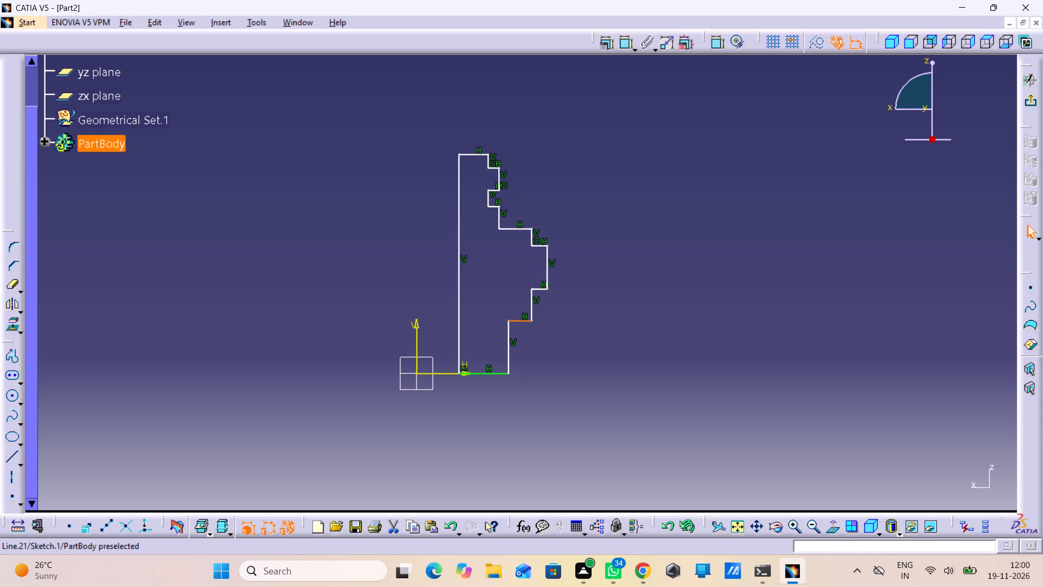
left_click(629, 49)
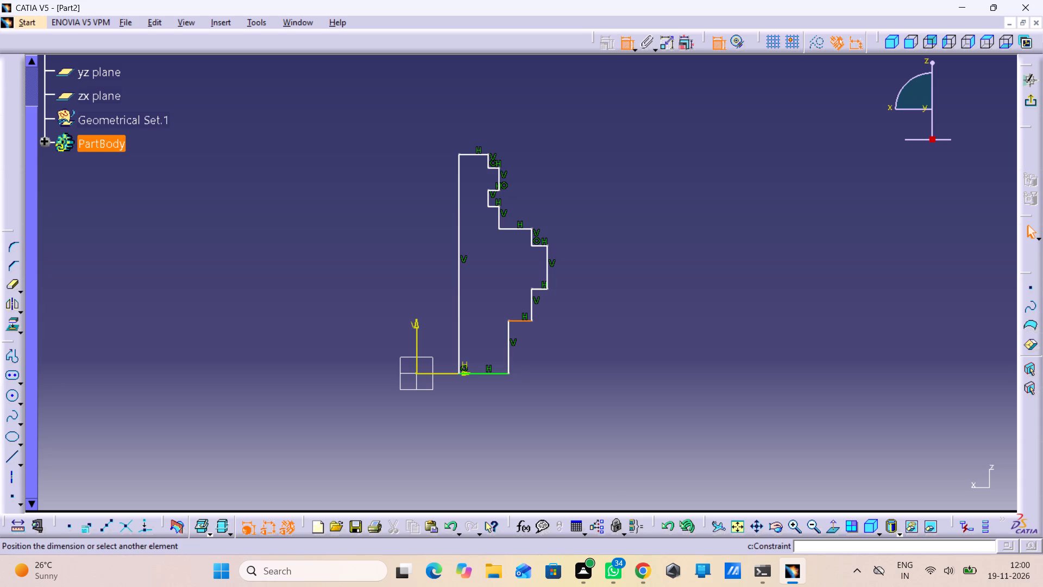
left_click(629, 49)
double_click(629, 49)
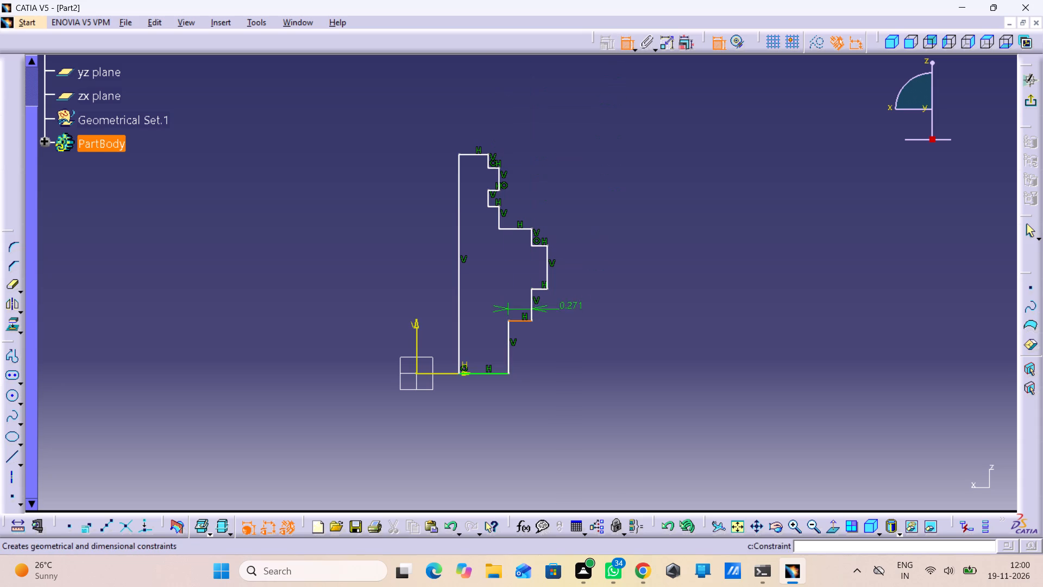
left_click(498, 374)
left_click(543, 355)
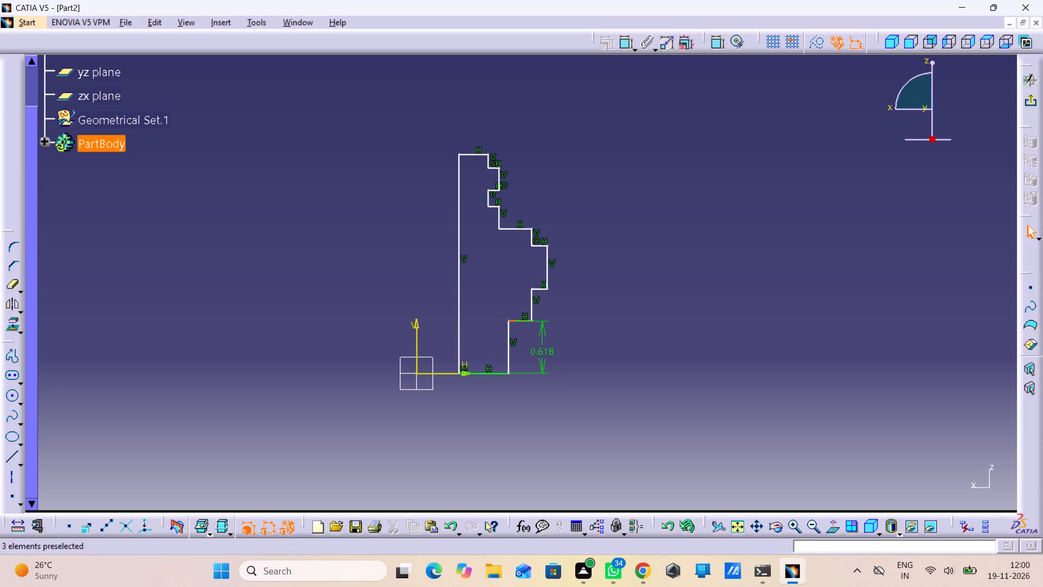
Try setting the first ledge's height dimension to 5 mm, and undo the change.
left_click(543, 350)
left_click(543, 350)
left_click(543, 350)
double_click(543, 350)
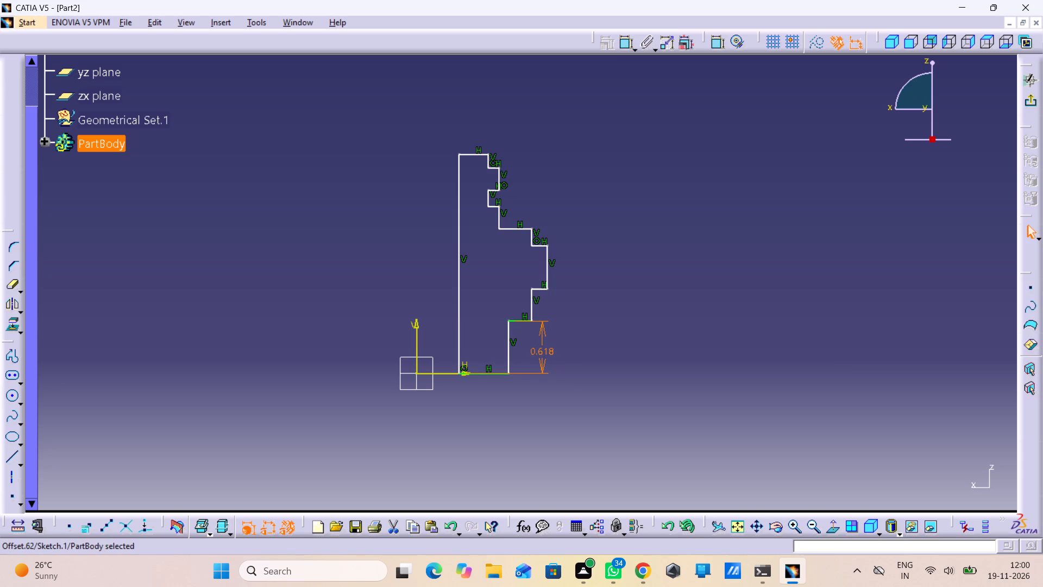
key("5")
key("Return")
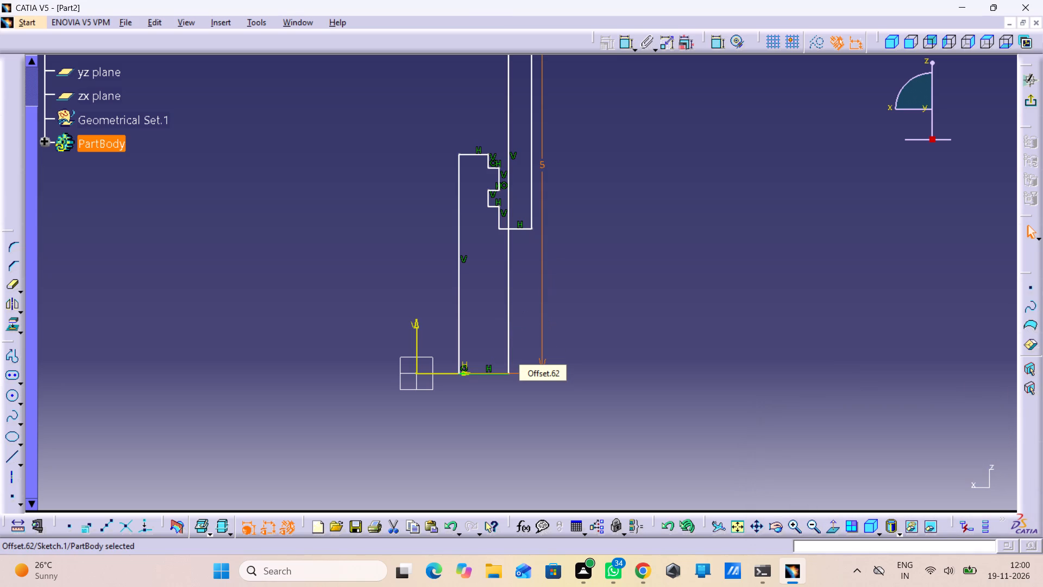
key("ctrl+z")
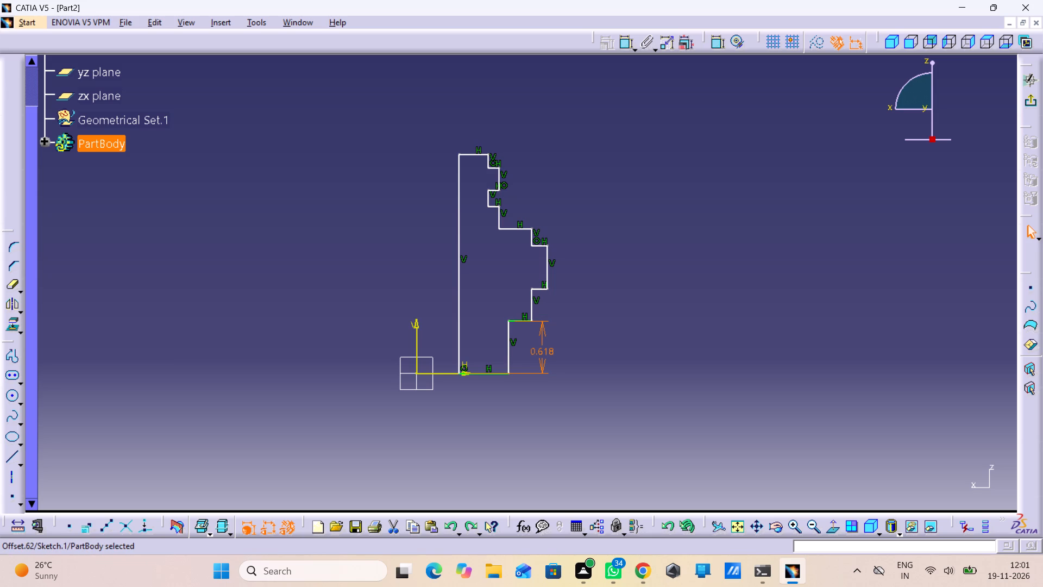
Dimension the heights of the second and third vertical walls of the stepped side.
left_click(714, 42)
left_click(717, 46)
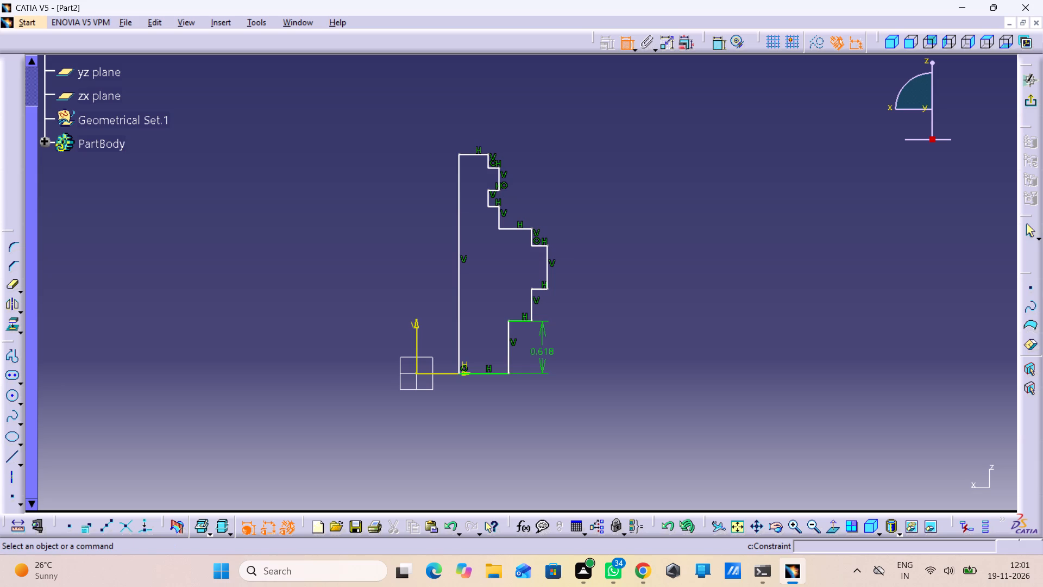
double_click(717, 46)
double_click(721, 46)
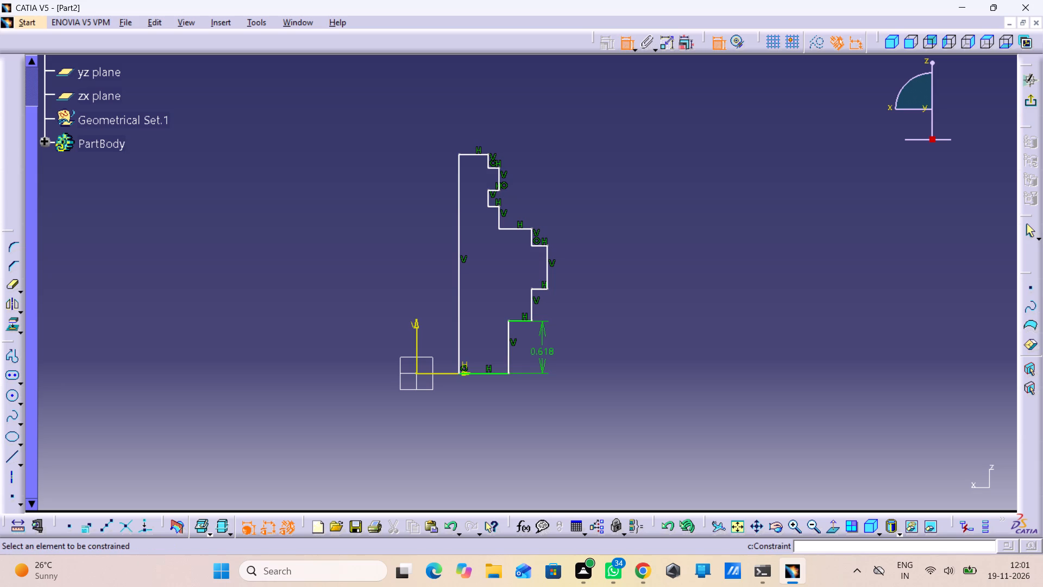
left_click_drag(538, 301, 538, 307)
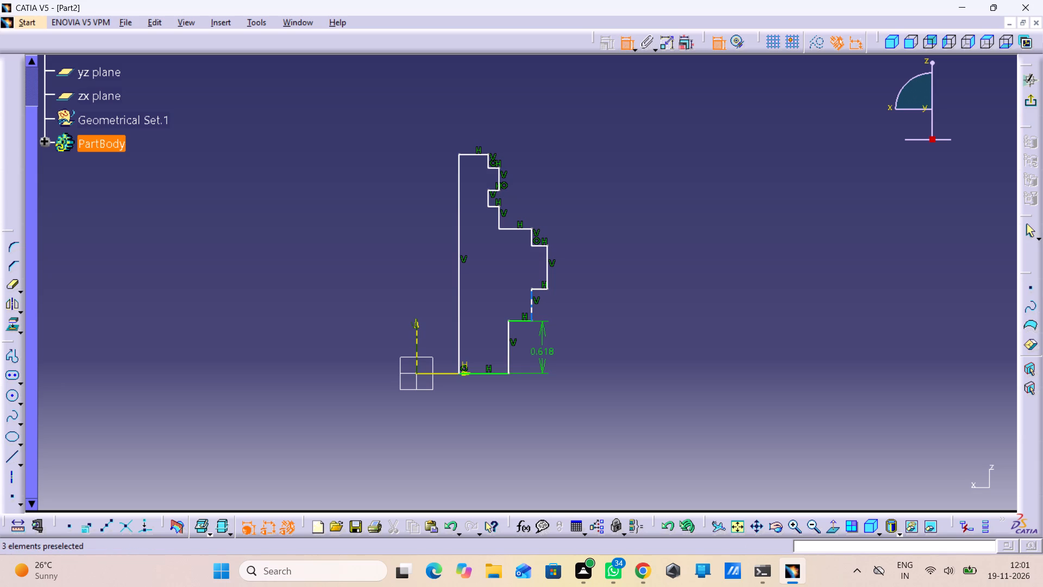
left_click(532, 295)
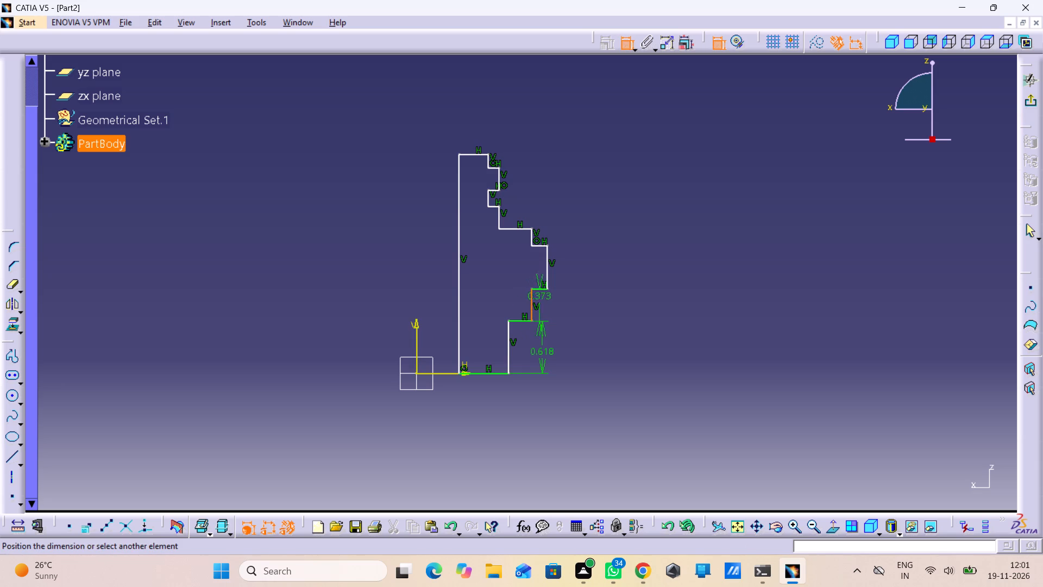
left_click(570, 308)
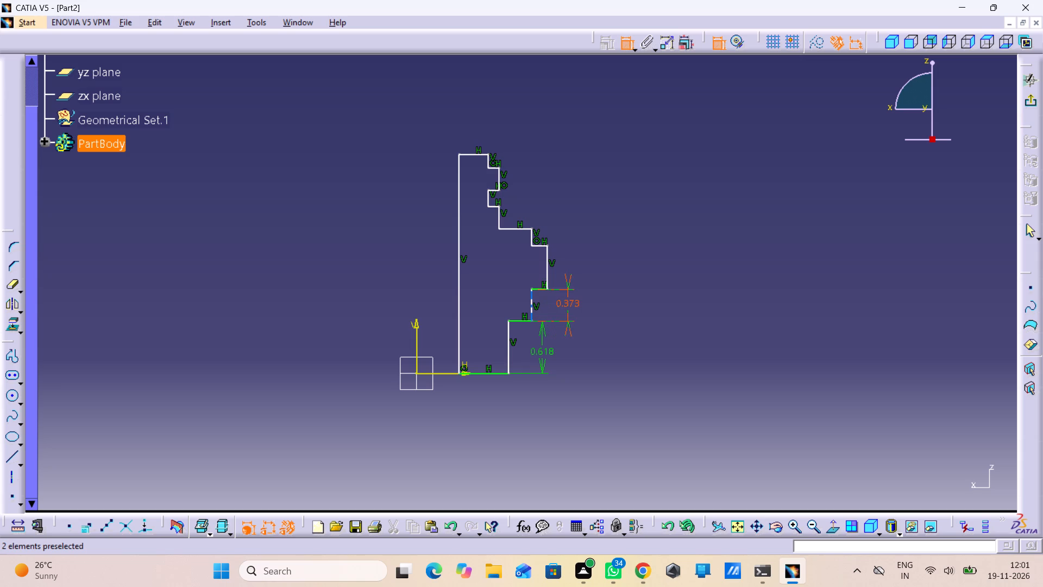
left_click(548, 260)
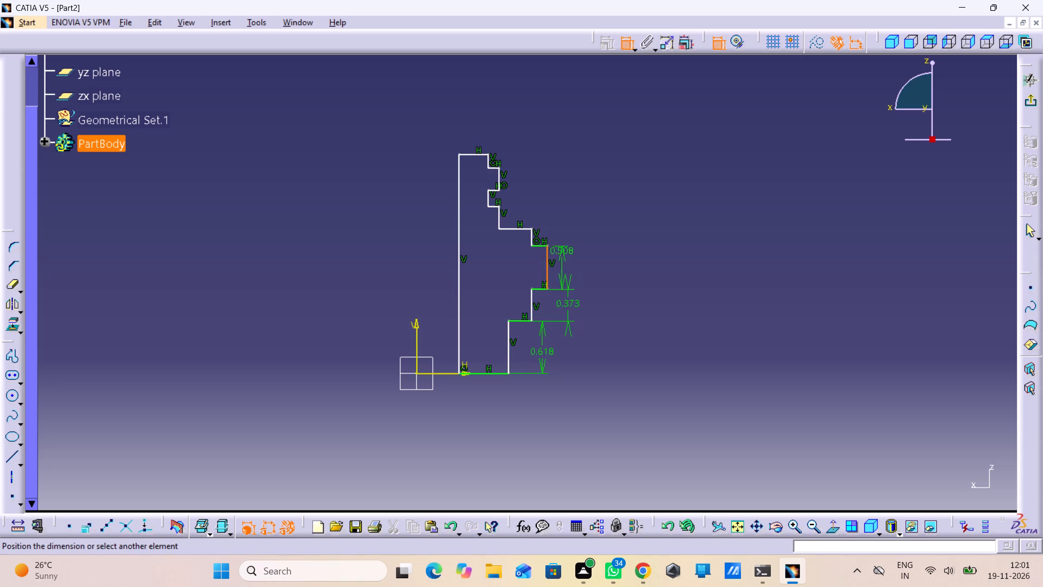
left_click(616, 230)
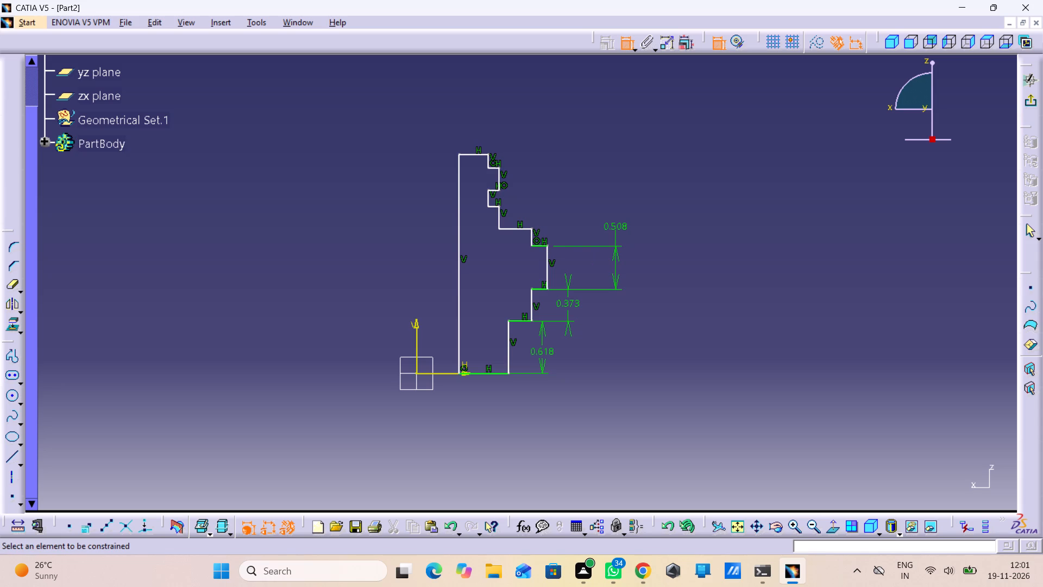
Chamfer the outer corner of the upper ledge, just above the widest section, at 45° with a length of about 0.135 mm.
left_click(15, 264)
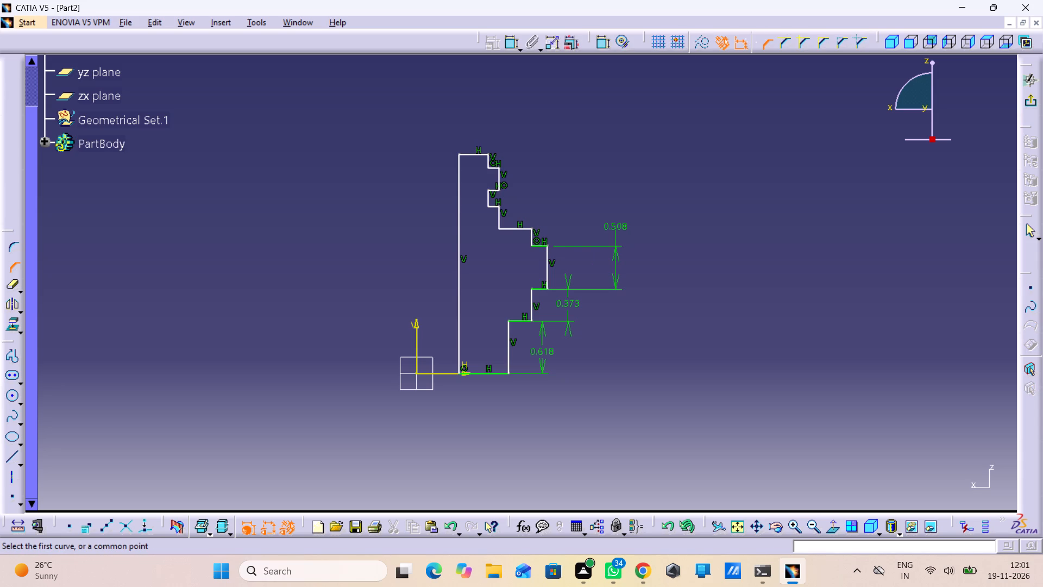
left_click(531, 235)
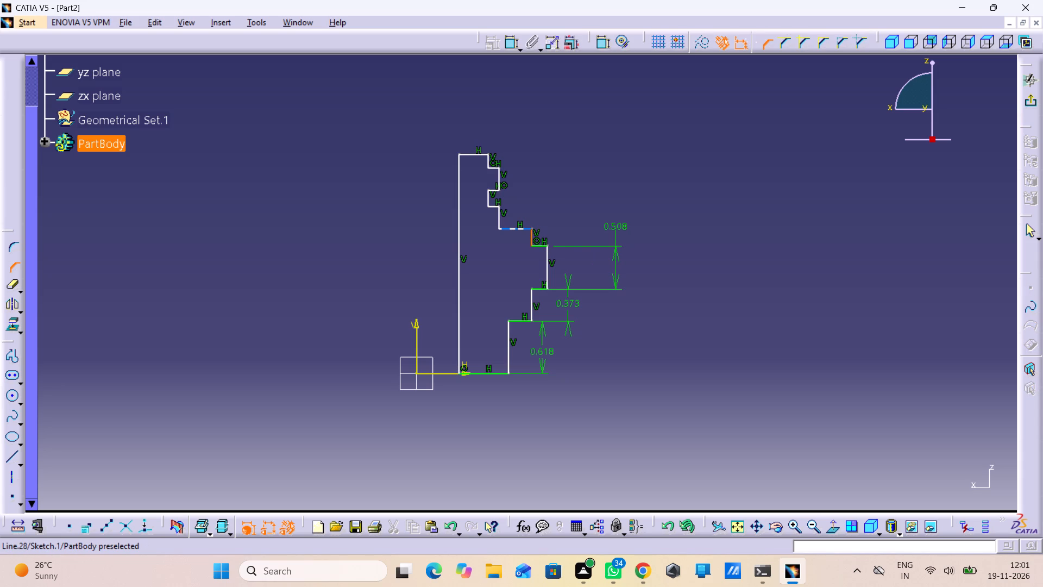
left_click(517, 228)
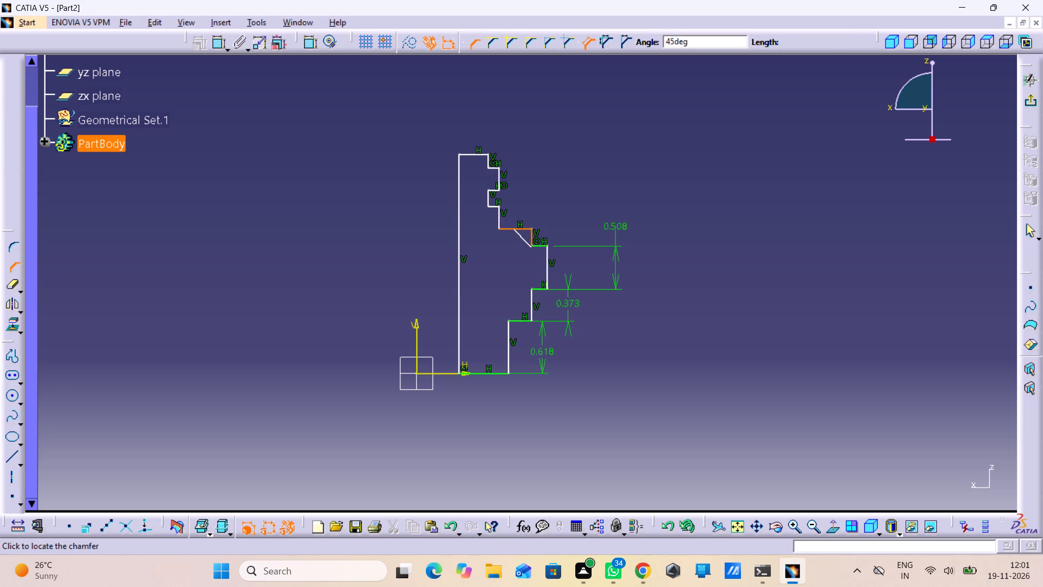
left_click(524, 230)
Set the chamfer's length to 1 mm.
middle_click_drag(507, 247, 477, 93)
right_click_drag(507, 247, 512, 215)
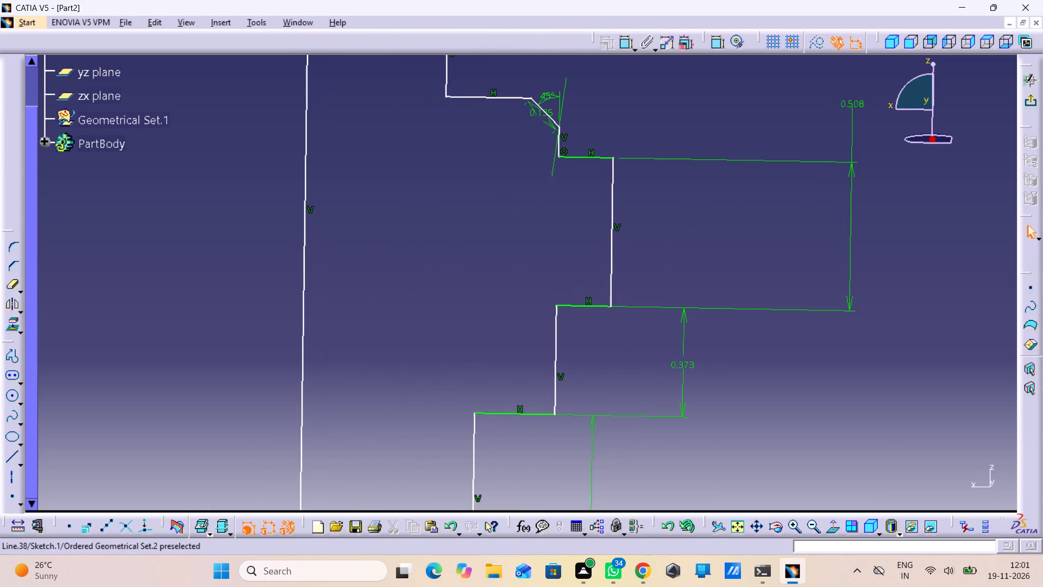
double_click(531, 115)
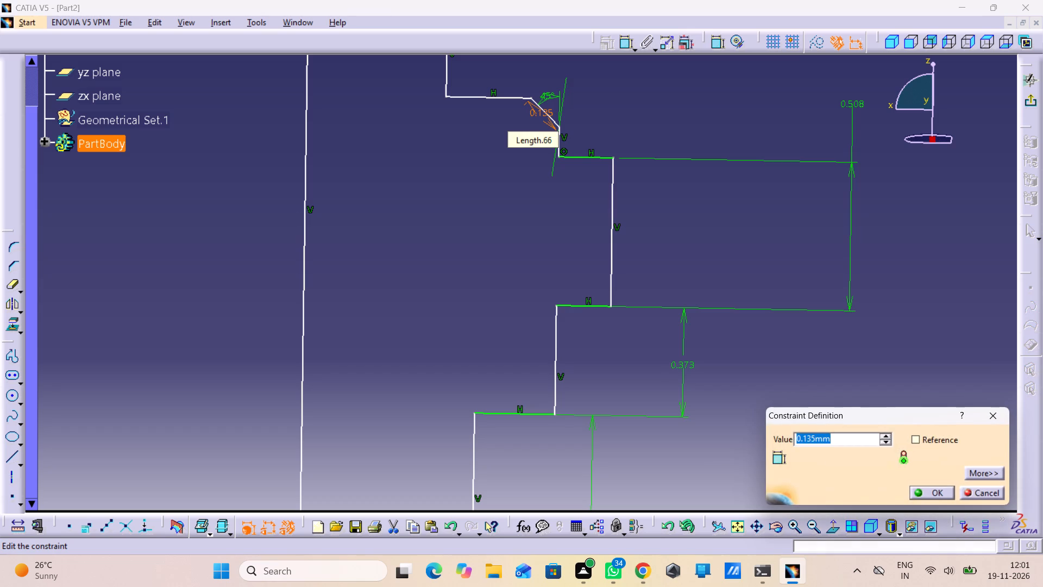
key("1")
key("Return")
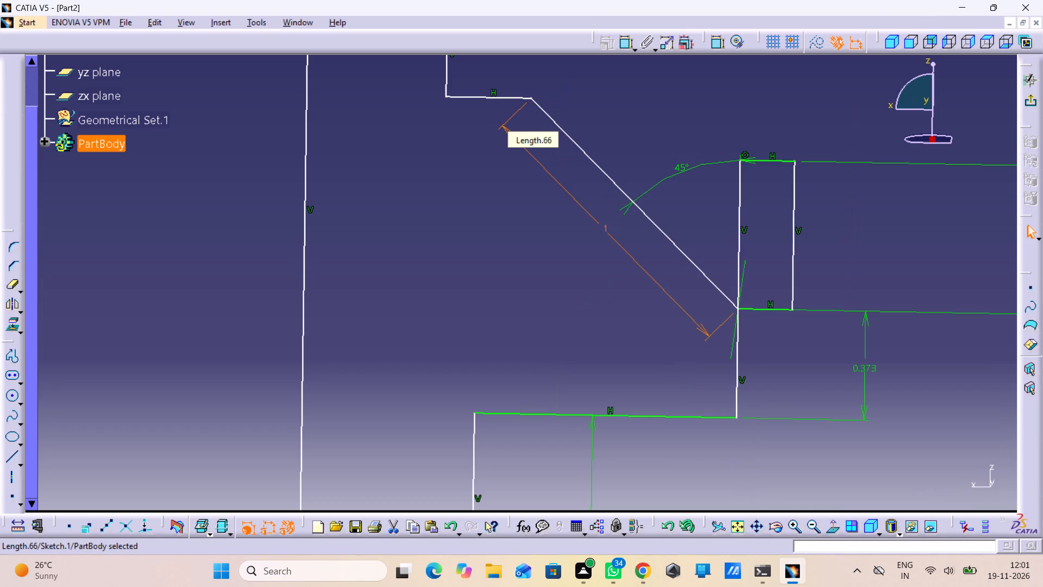
Undo the last chamfer length change.
key("ctrl+z")
left_click(533, 129)
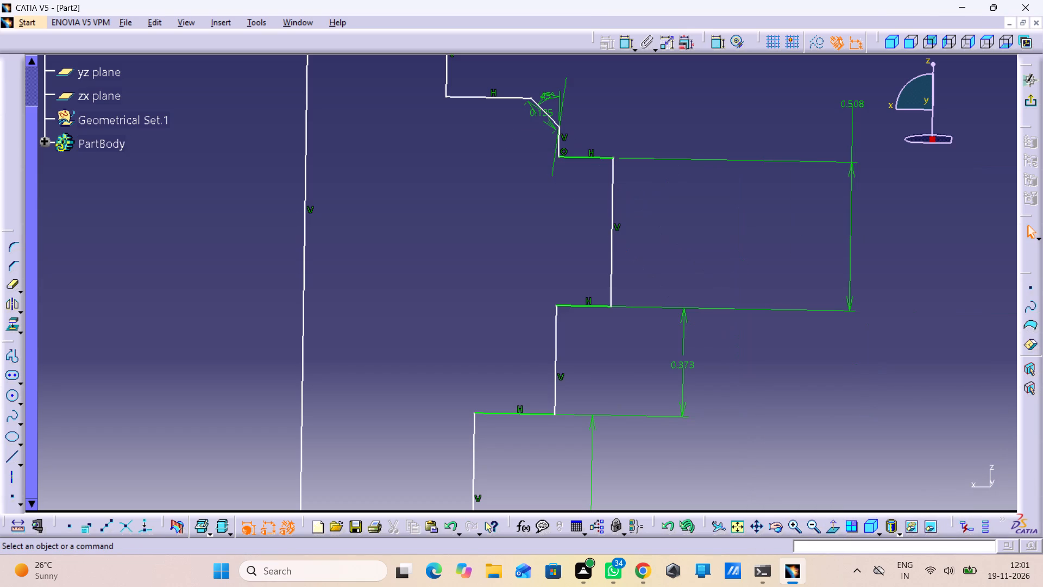
Dimension the vertical distance from the profile's top edge to the inner corner of the chamfered ledge.
middle_click_drag(533, 129, 529, 230)
right_click(533, 129)
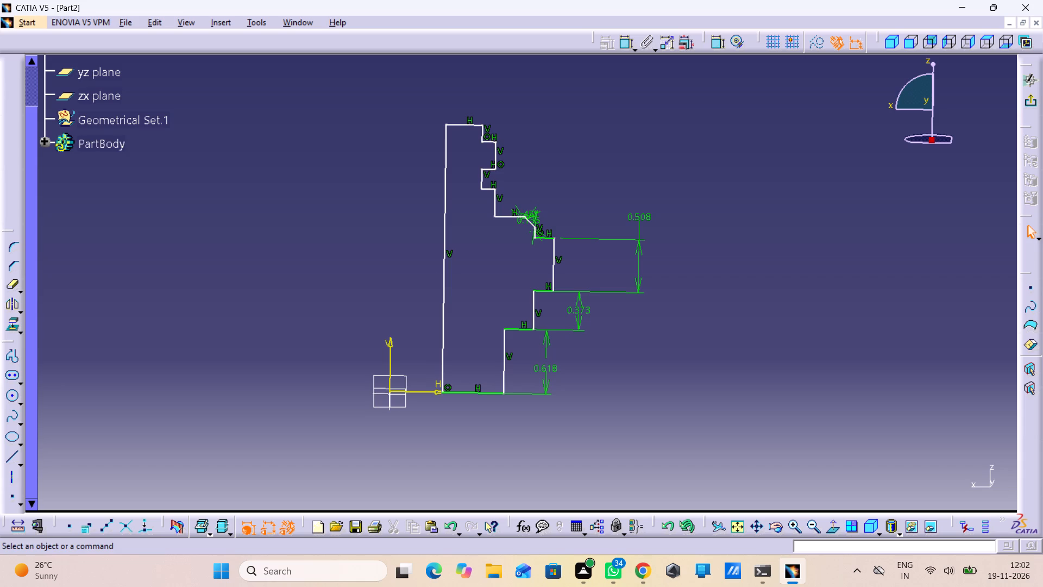
left_click(495, 216)
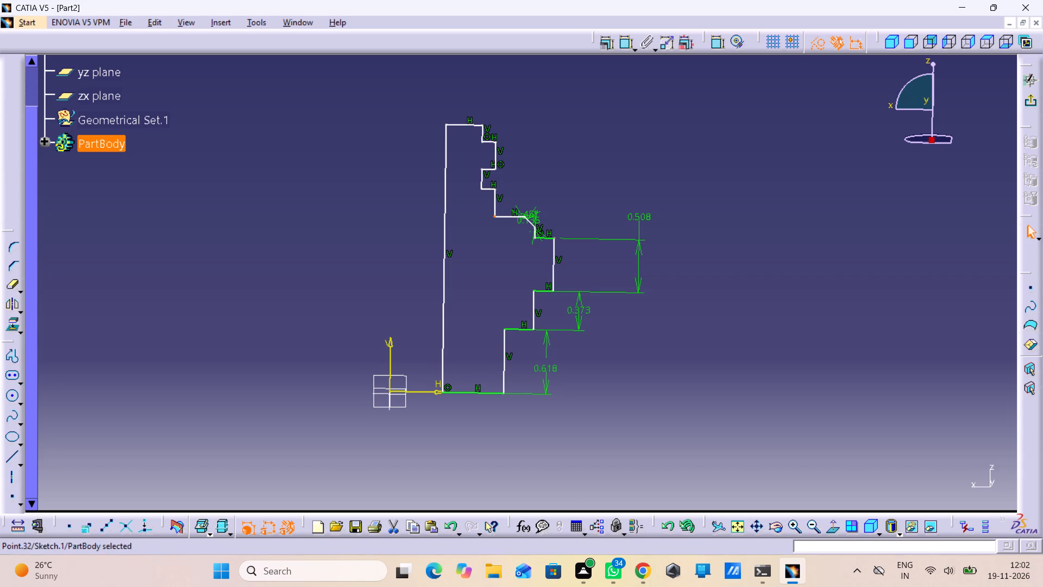
left_click(476, 126)
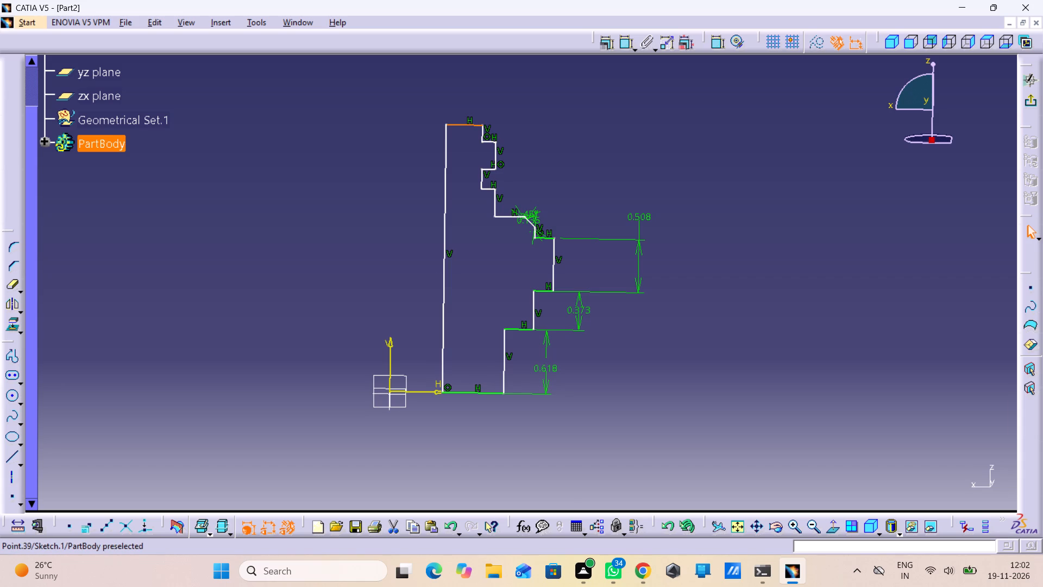
double_click(631, 44)
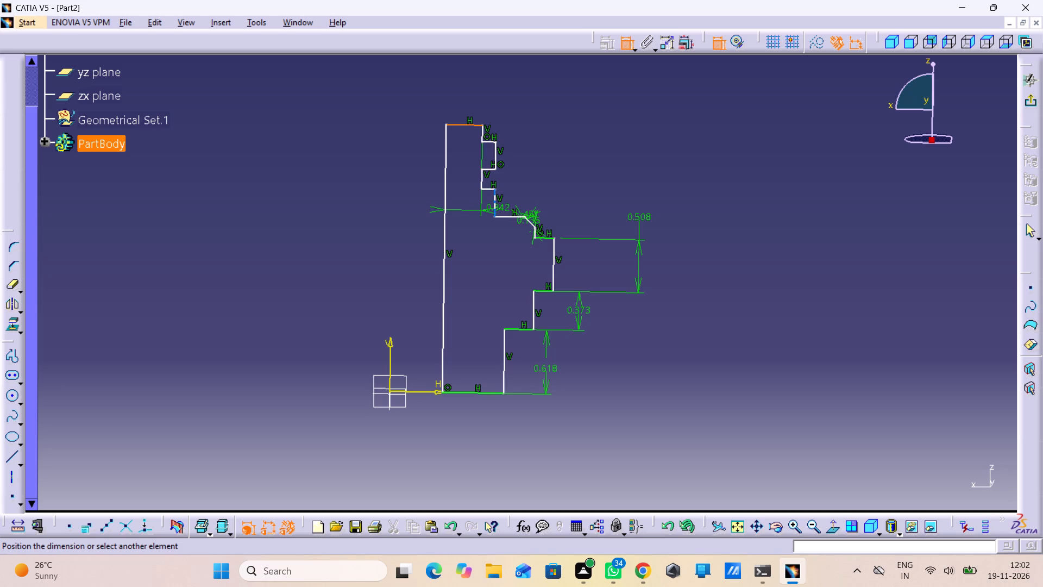
middle_click_drag(506, 207, 506, 141)
right_click_drag(506, 207, 506, 180)
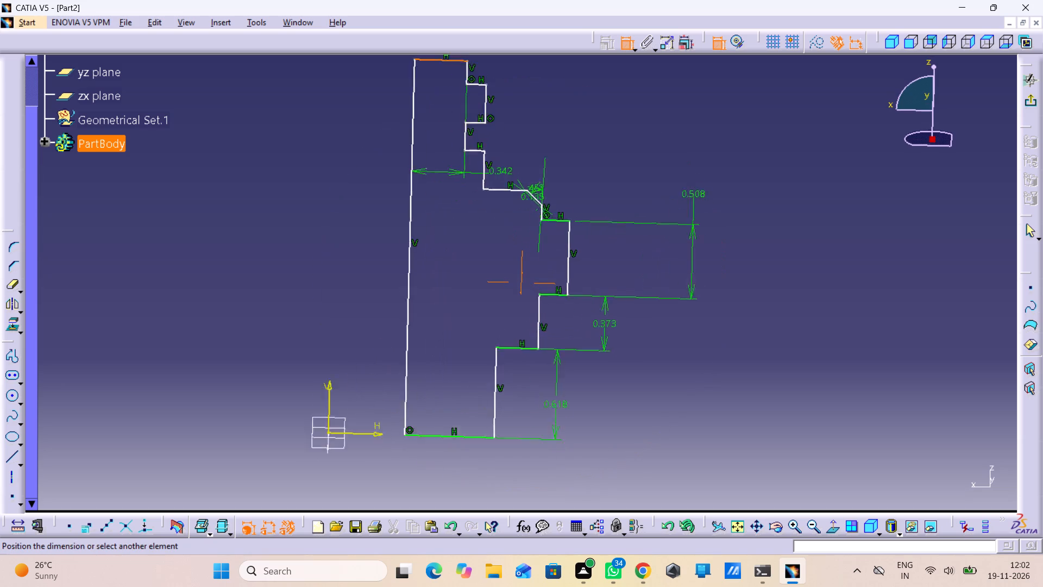
middle_click_drag(506, 141, 506, 86)
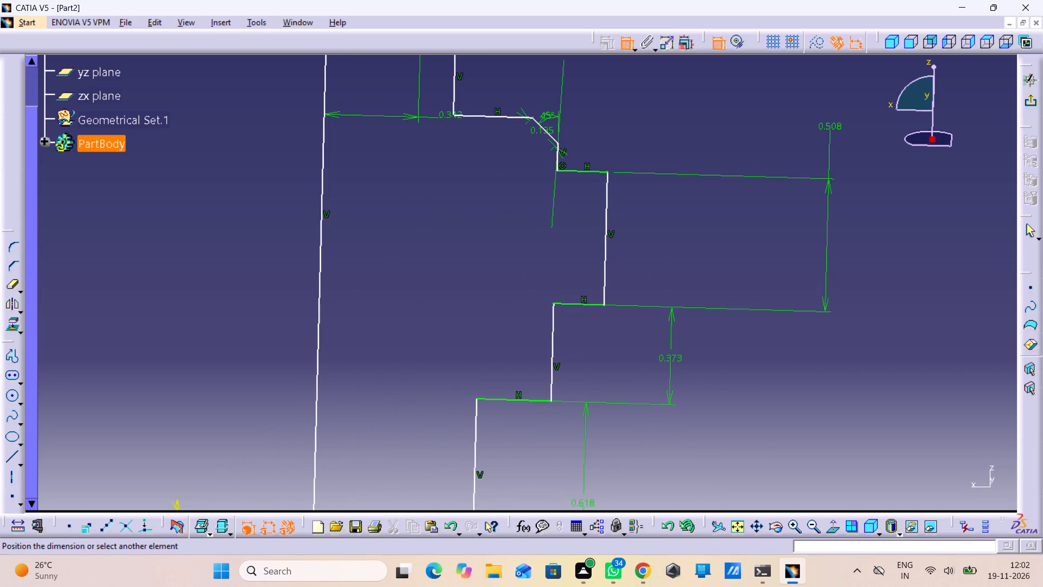
left_click(454, 114)
middle_click_drag(501, 84, 504, 151)
right_click(501, 83)
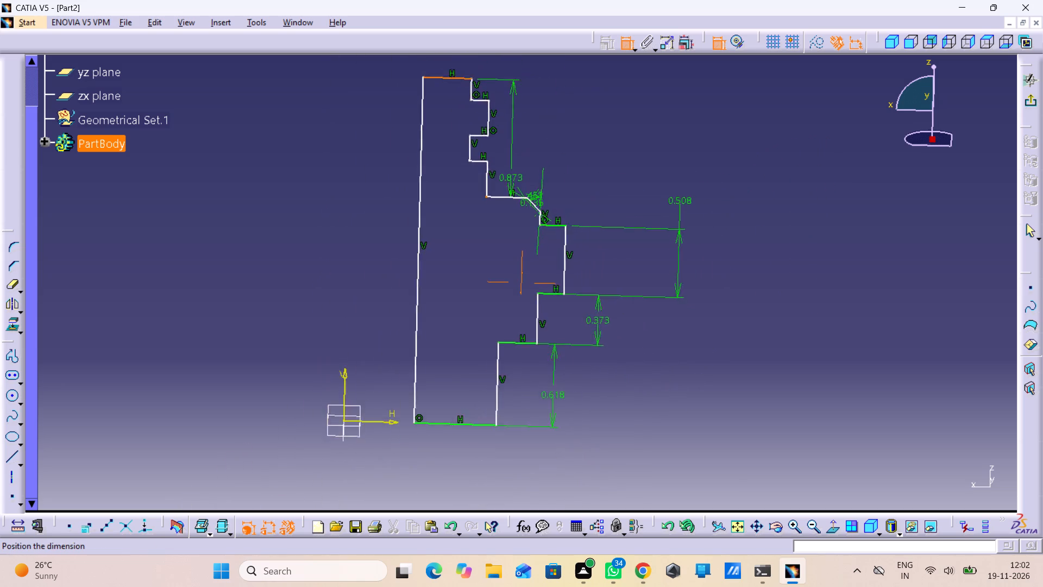
middle_click_drag(504, 151, 513, 154)
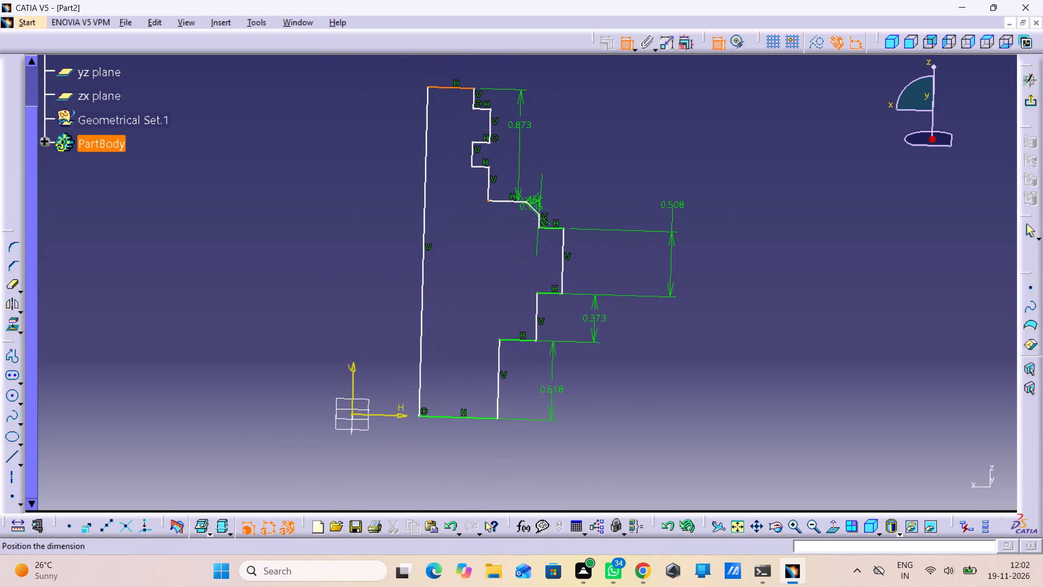
left_click(516, 126)
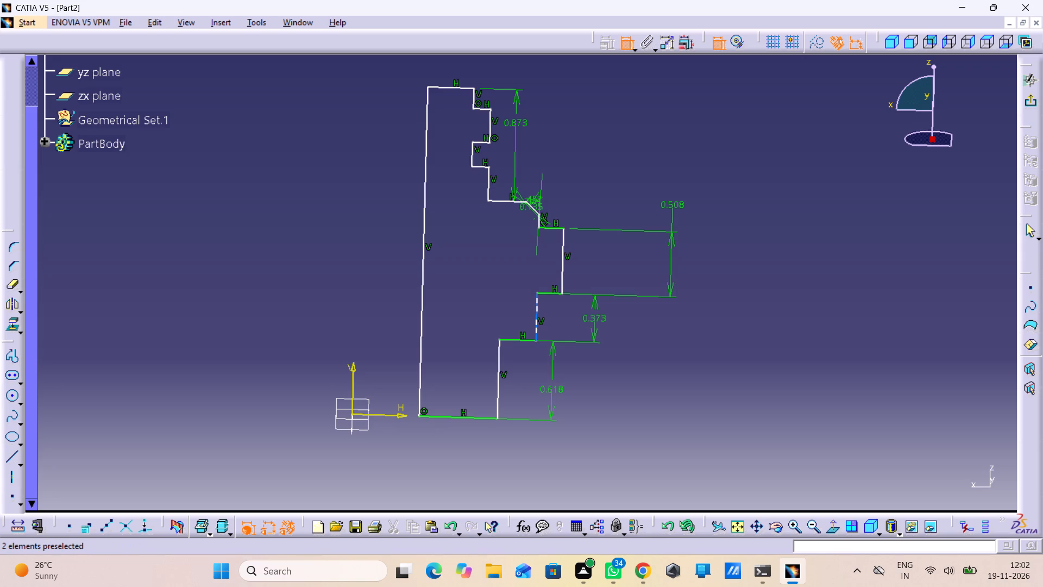
Set the height dimension between the top edge and the chamfered ledge to 3 mm, with the sketch viewed square-on.
left_click(831, 528)
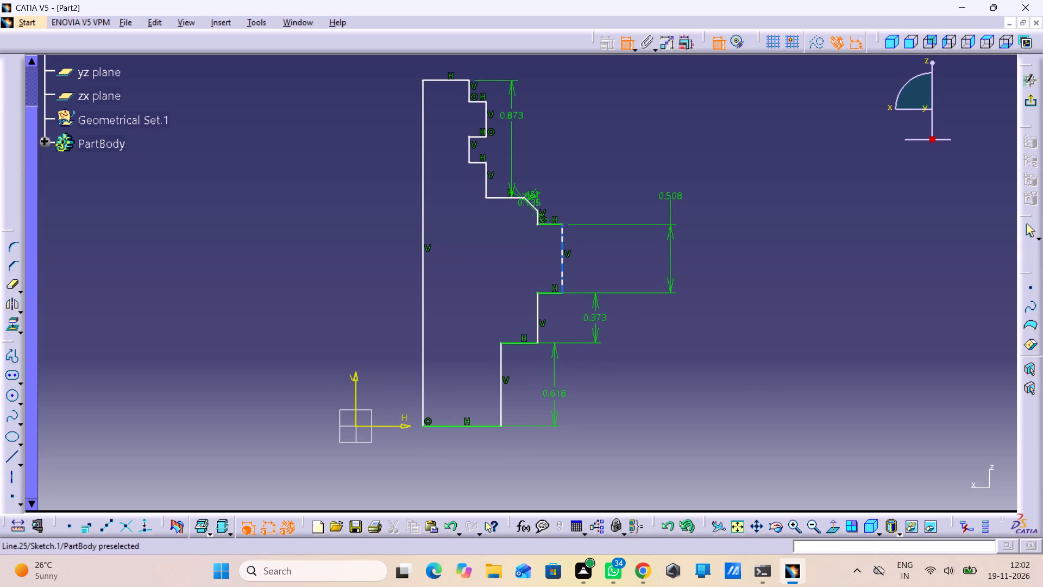
left_click(508, 112)
double_click(508, 112)
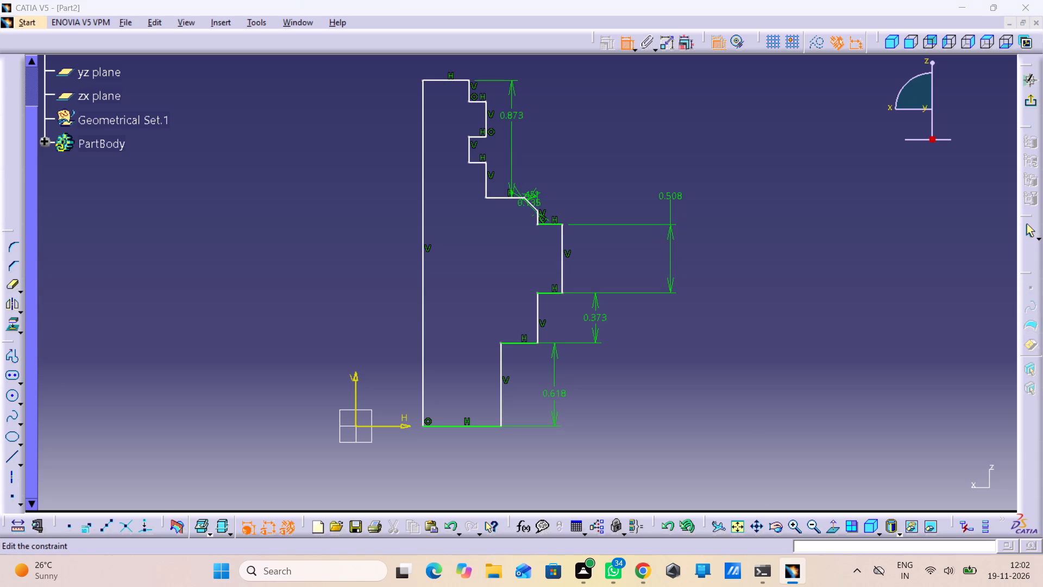
key("3")
key("Return")
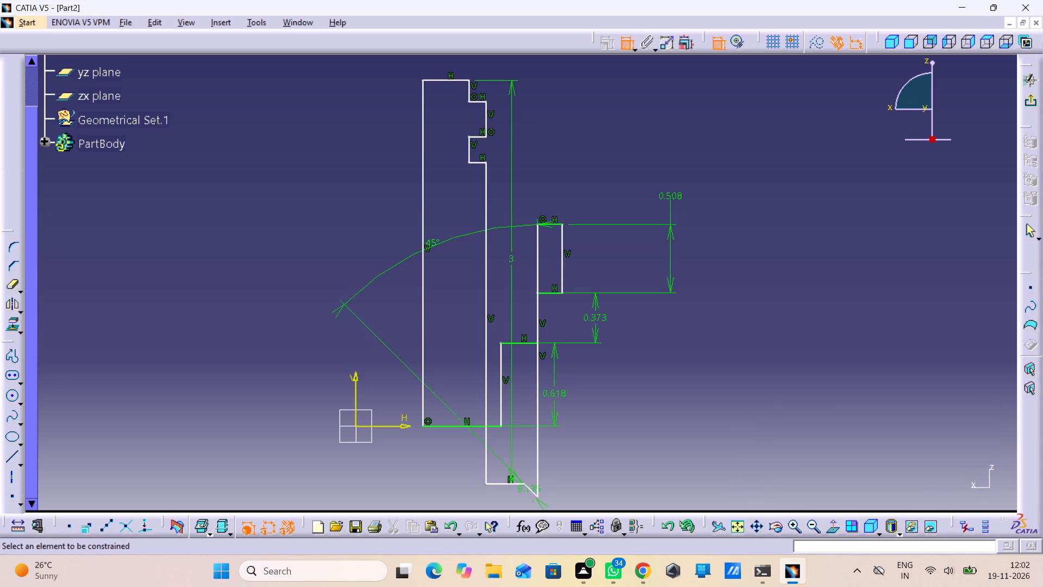
left_click(626, 42)
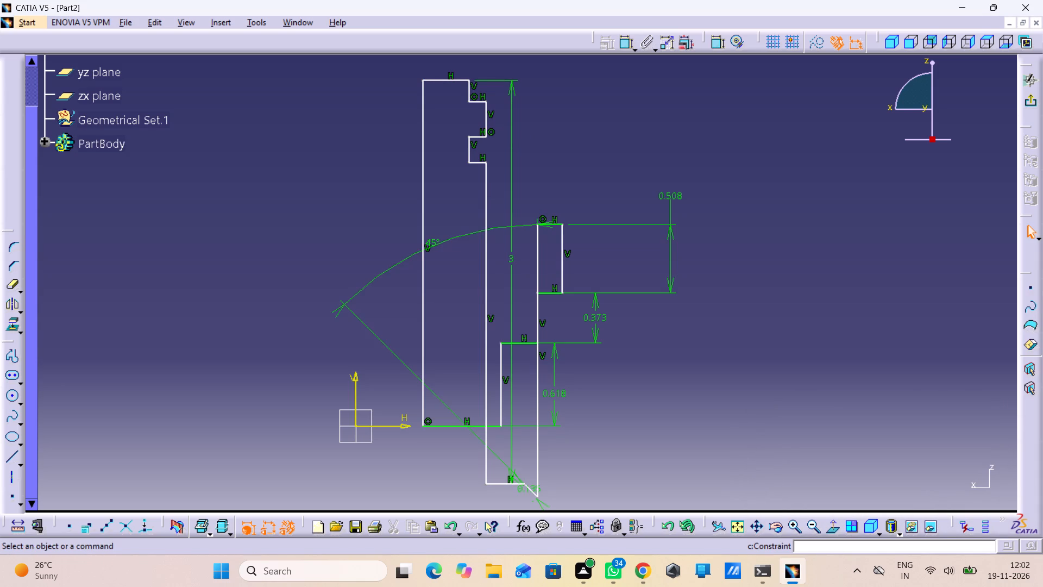
Move the chamfered ledge's horizontal edge back up, just above the widest section of the profile.
left_click_drag(498, 485, 503, 444)
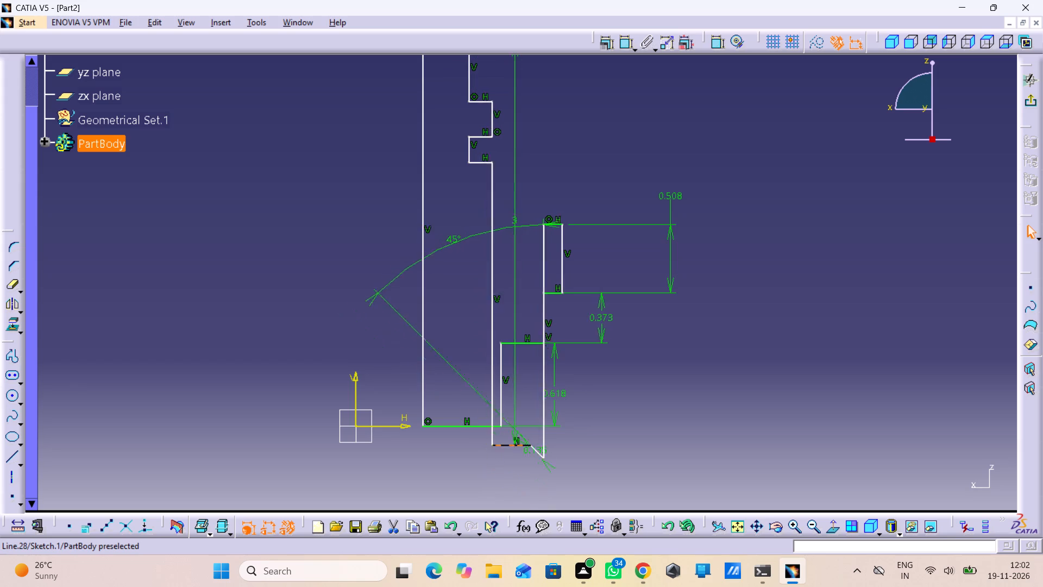
left_click_drag(503, 444, 533, 165)
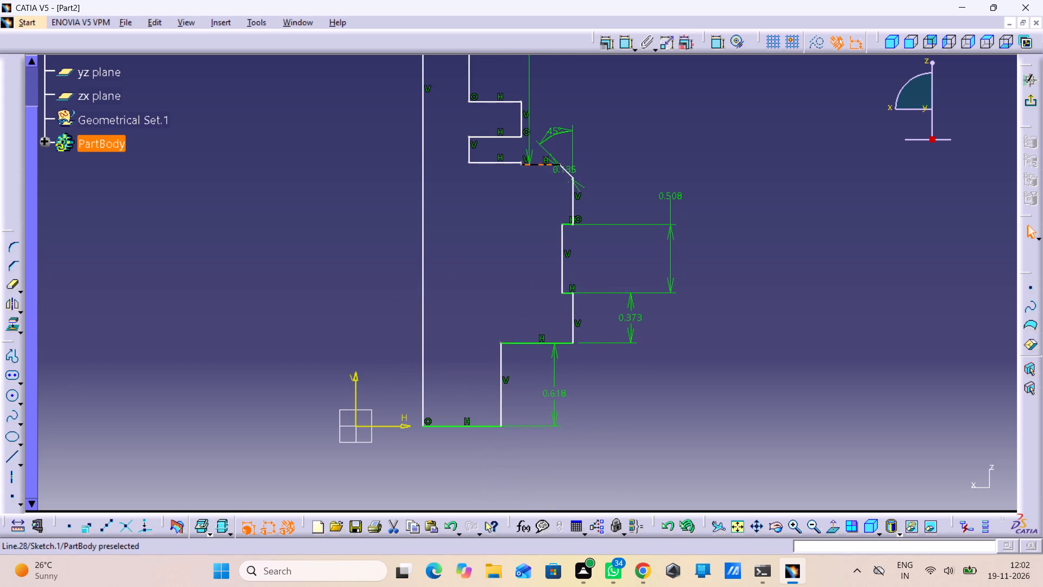
left_click_drag(533, 165, 512, 198)
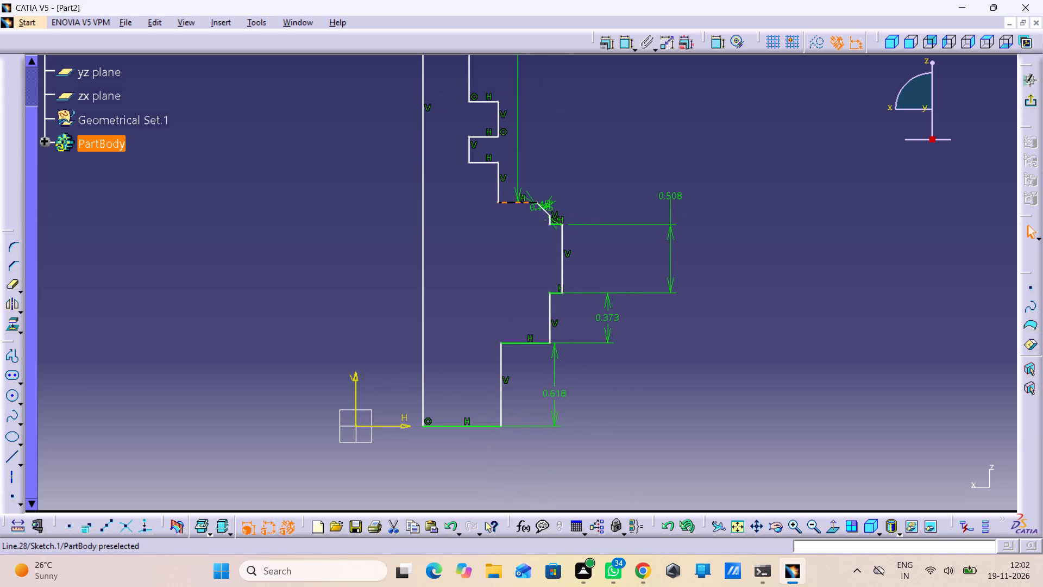
left_click_drag(512, 198, 518, 189)
Move the horizontal shoulder edge above the notch up, close to the profile's top edge.
middle_click_drag(533, 161, 534, 161)
right_click(534, 161)
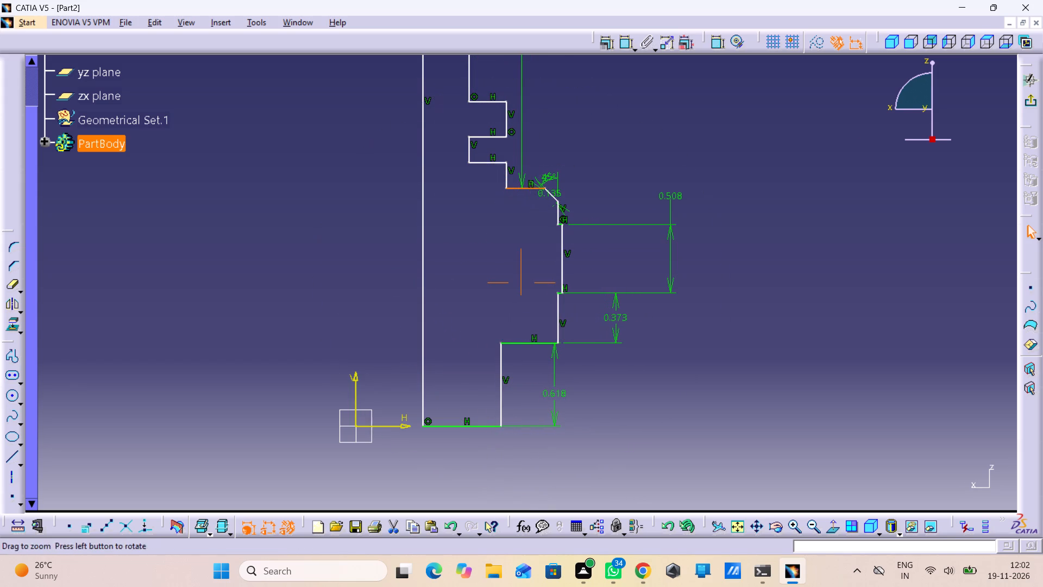
middle_click_drag(534, 161, 534, 234)
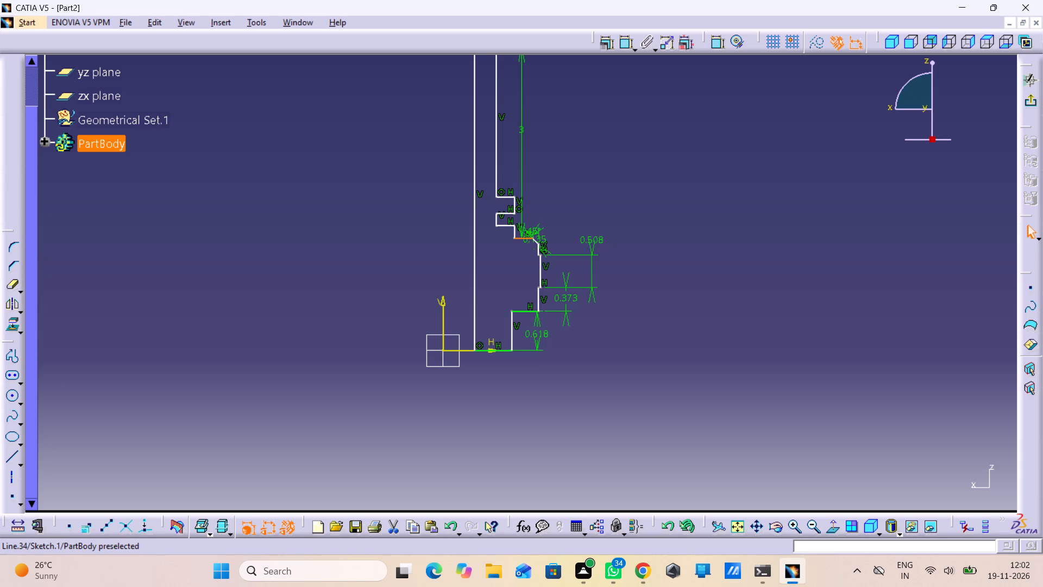
left_click_drag(505, 196, 532, 68)
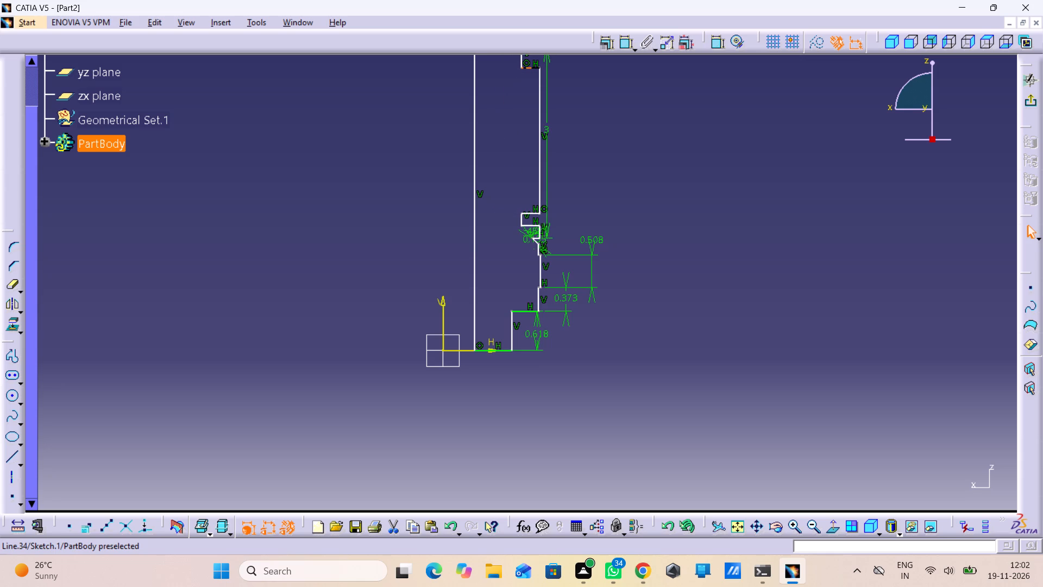
left_click_drag(532, 68, 511, 73)
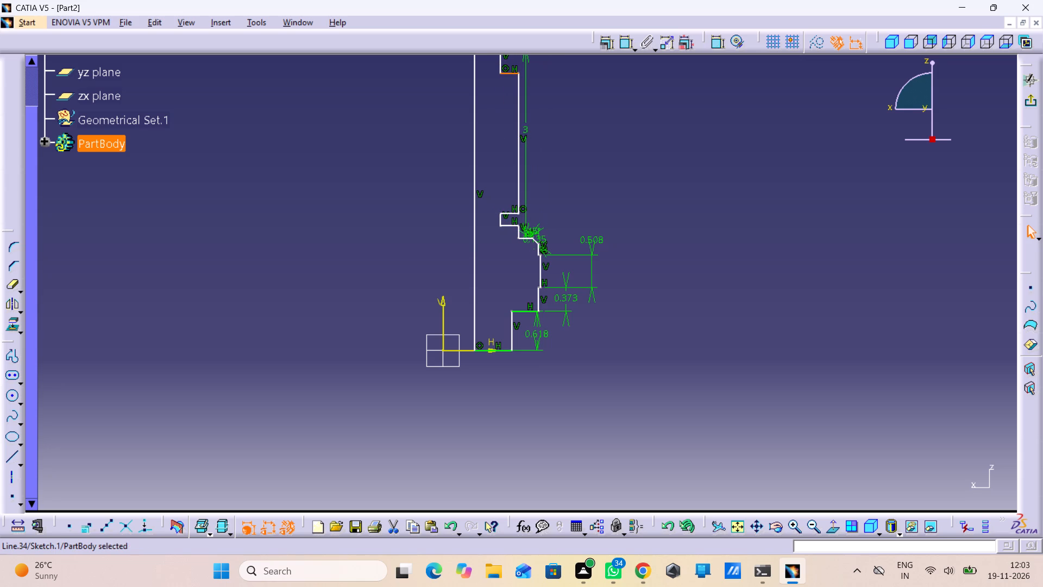
Move the notch's upper and lower horizontal edges up so the notch sits just below the top shoulder.
middle_click_drag(538, 100, 537, 183)
right_click(538, 102)
middle_click_drag(537, 184, 537, 160)
scroll(537, 184, "down", 1)
right_click(537, 184)
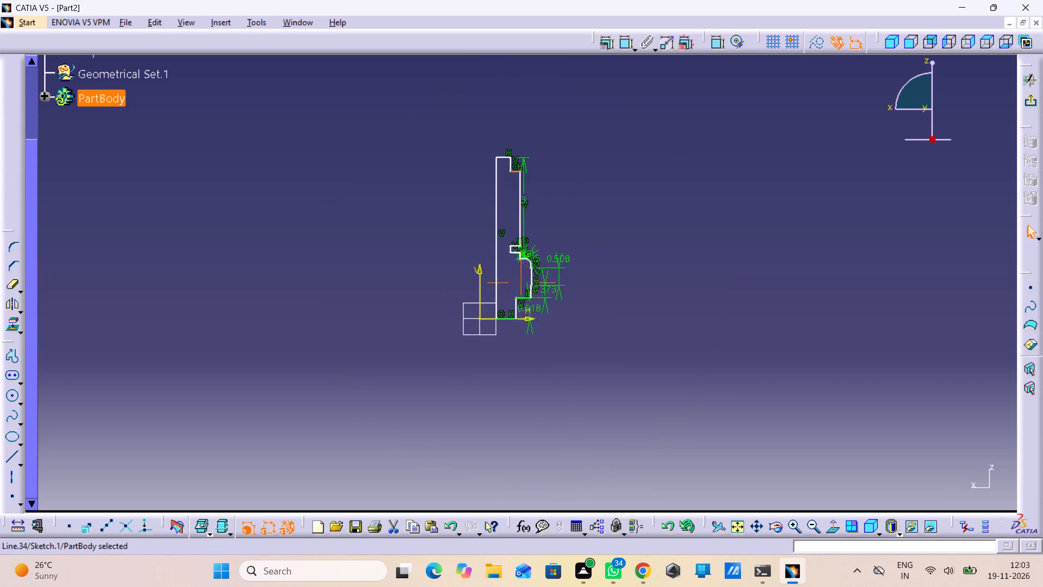
middle_click_drag(537, 160, 536, 139)
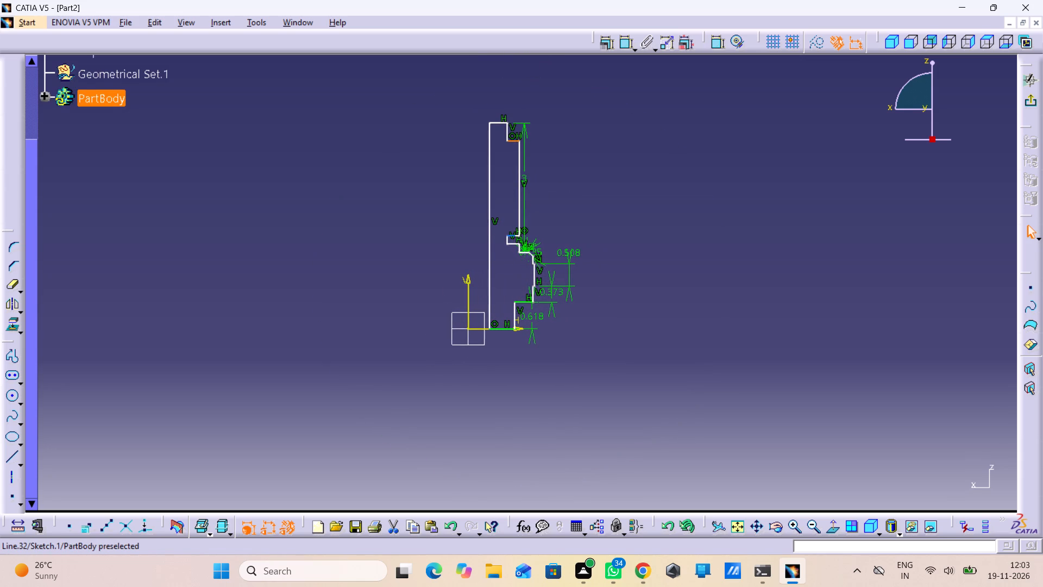
left_click_drag(506, 243, 512, 224)
left_click(501, 257)
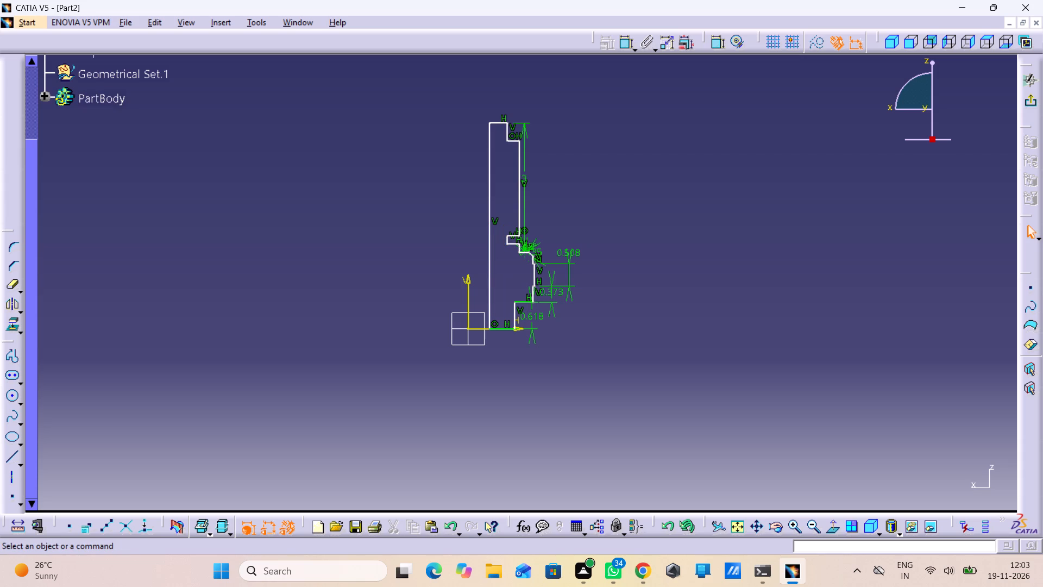
left_click_drag(507, 244, 510, 227)
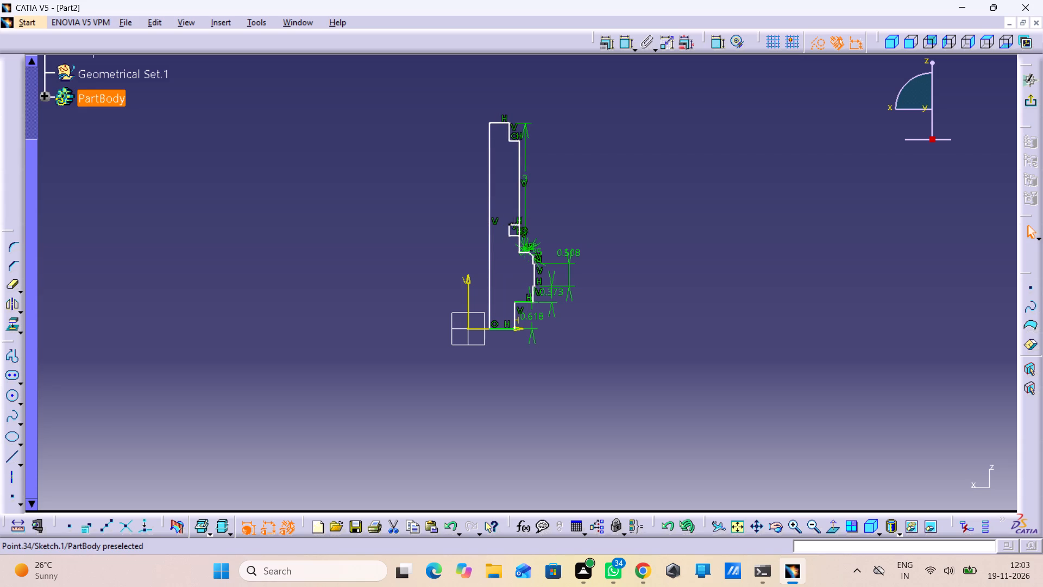
left_click_drag(510, 227, 503, 249)
left_click_drag(516, 236, 526, 177)
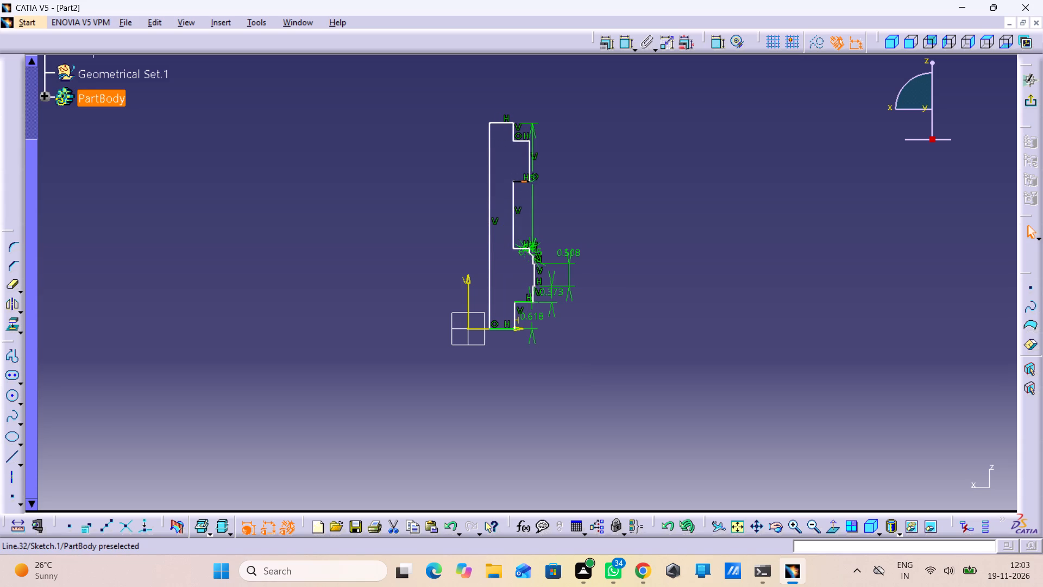
left_click_drag(526, 177, 526, 154)
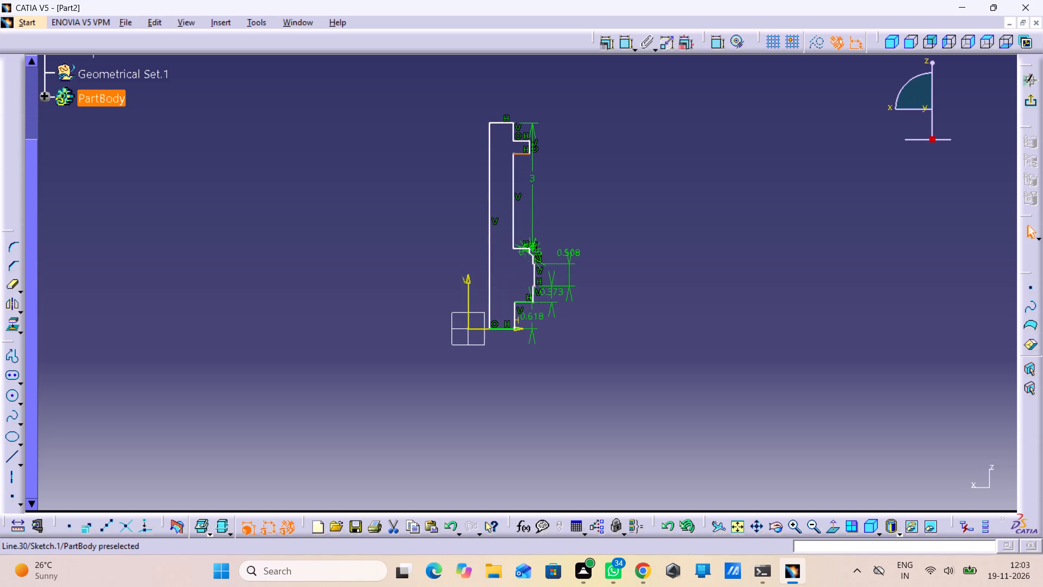
left_click_drag(521, 248, 524, 239)
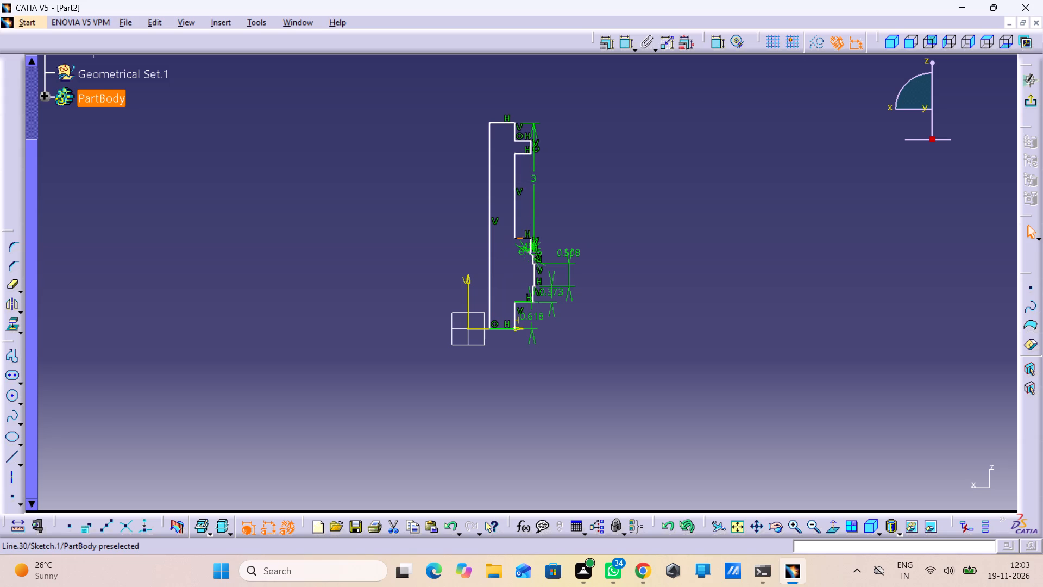
left_click_drag(524, 239, 531, 168)
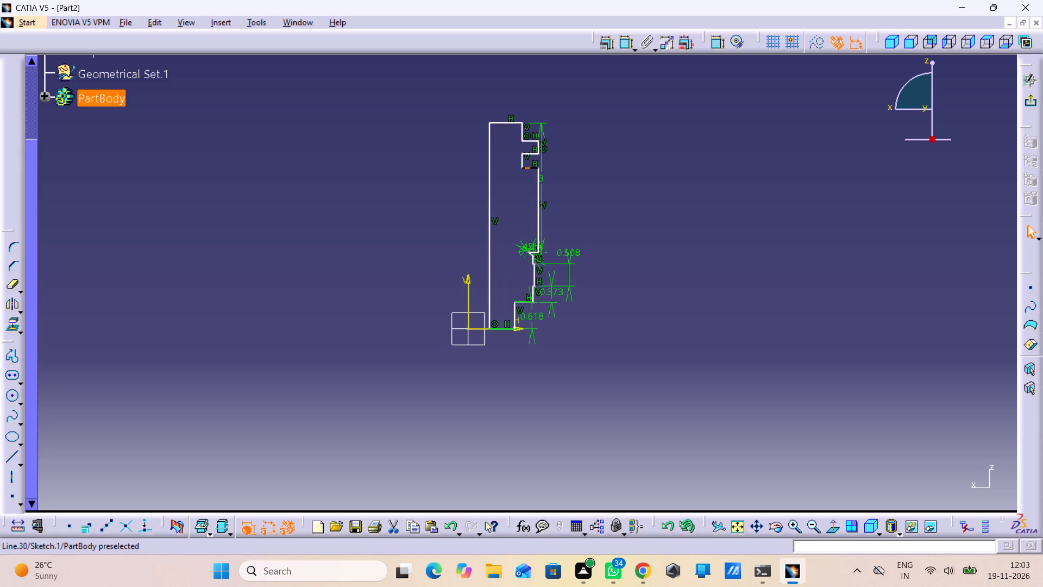
left_click_drag(531, 168, 531, 168)
Reposition the chamfered ledge's horizontal edge and inner corner higher above the widest section, pulling the corner outward.
middle_click_drag(553, 348, 543, 212)
right_click_drag(553, 348, 552, 329)
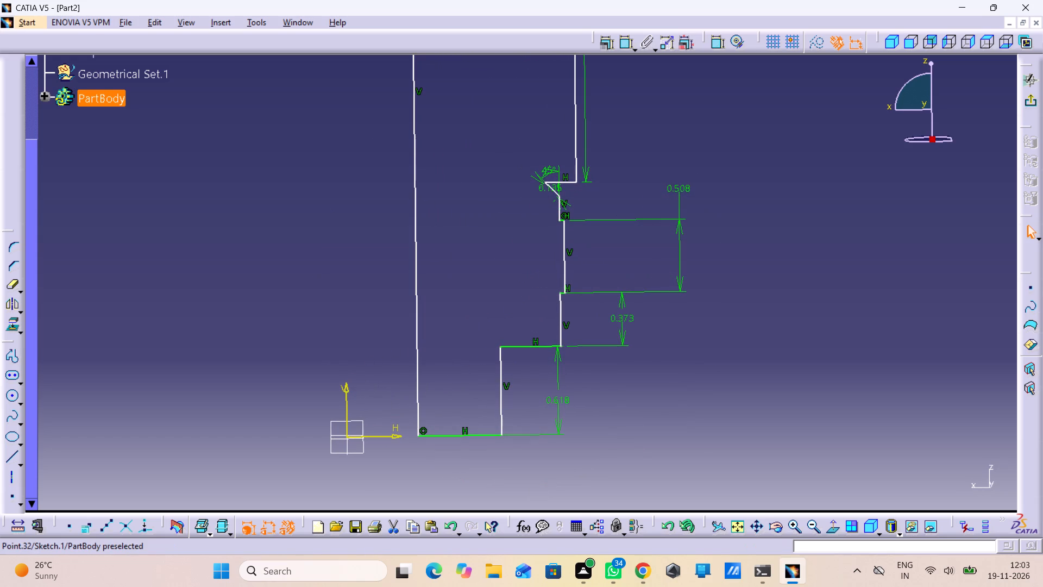
left_click_drag(571, 182, 519, 110)
middle_click(519, 110)
middle_click_drag(565, 129, 567, 128)
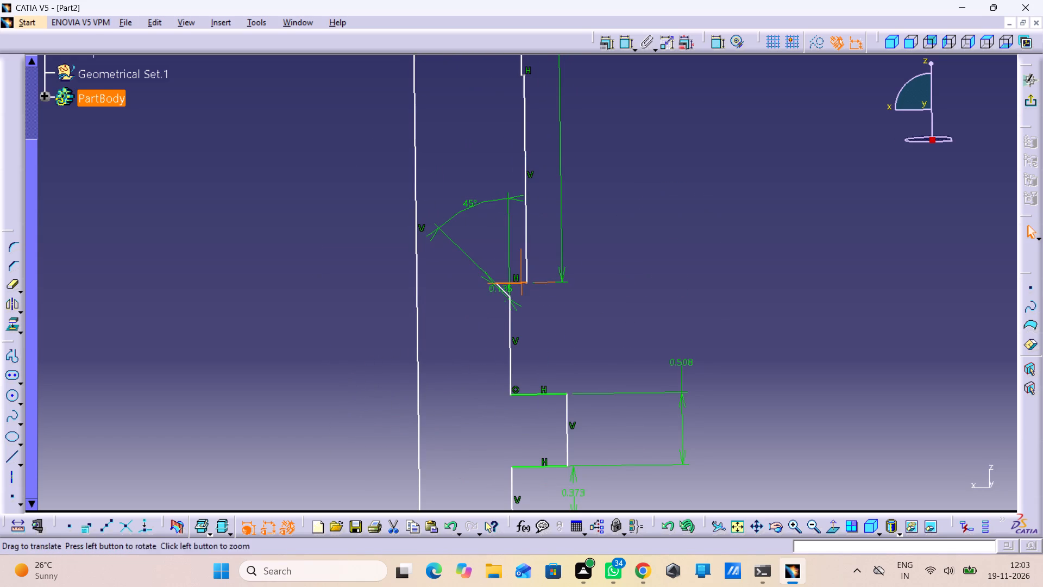
right_click_drag(567, 128, 570, 140)
middle_click_drag(567, 128, 571, 167)
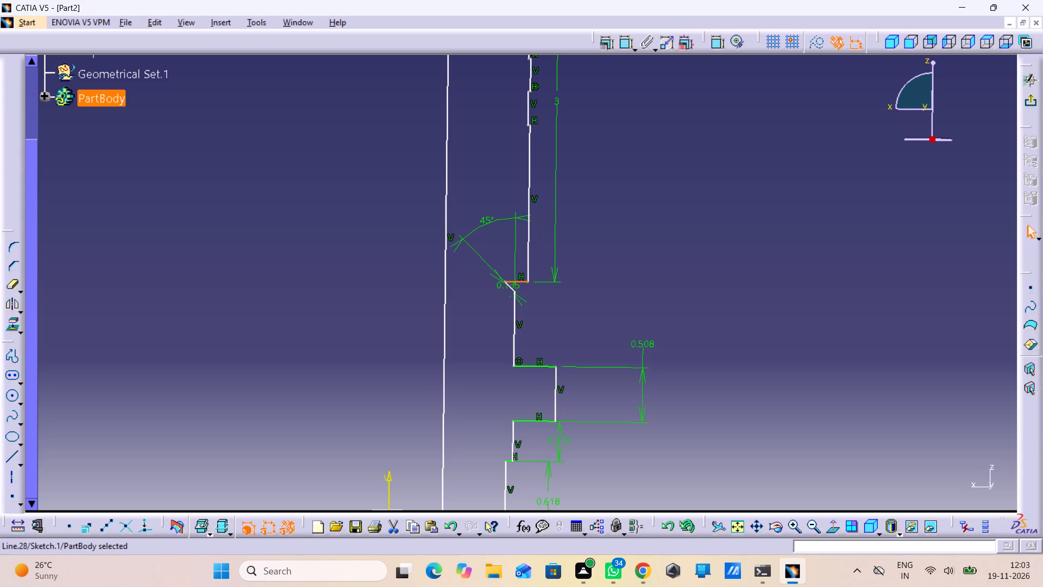
left_click_drag(526, 280, 567, 224)
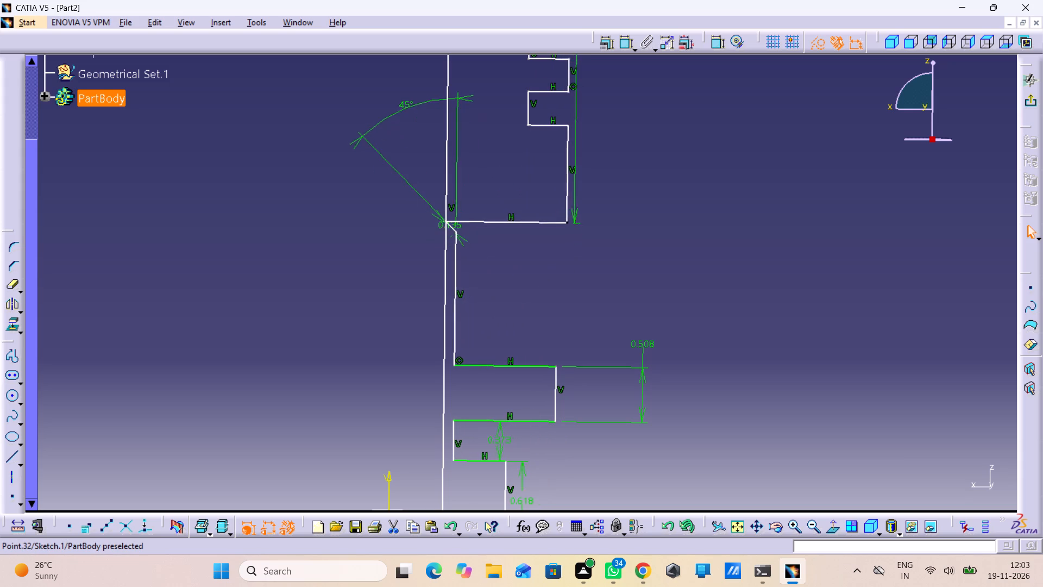
left_click_drag(567, 224, 566, 222)
Move the chamfered ledge's corner and vertical edge outward beyond the upper section, and raise the ledge slightly.
left_click_drag(457, 236, 500, 251)
left_click_drag(453, 244, 488, 255)
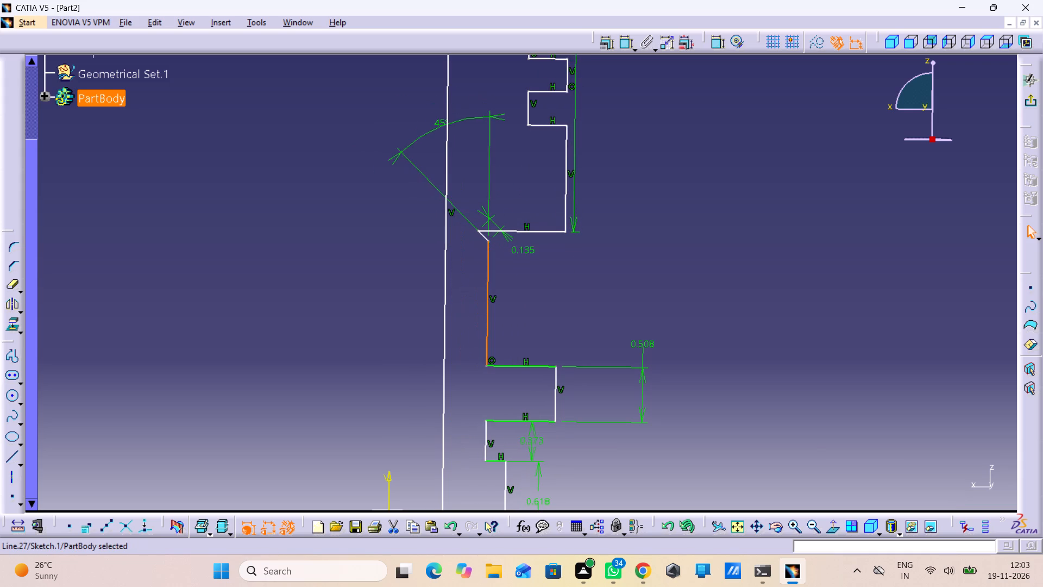
left_click_drag(480, 232, 495, 243)
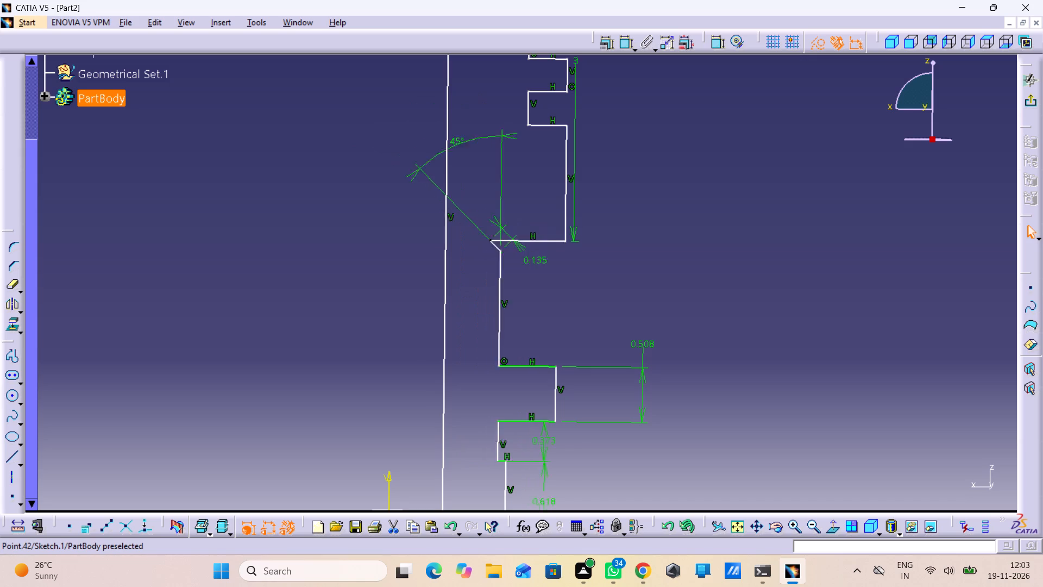
left_click_drag(495, 243, 597, 233)
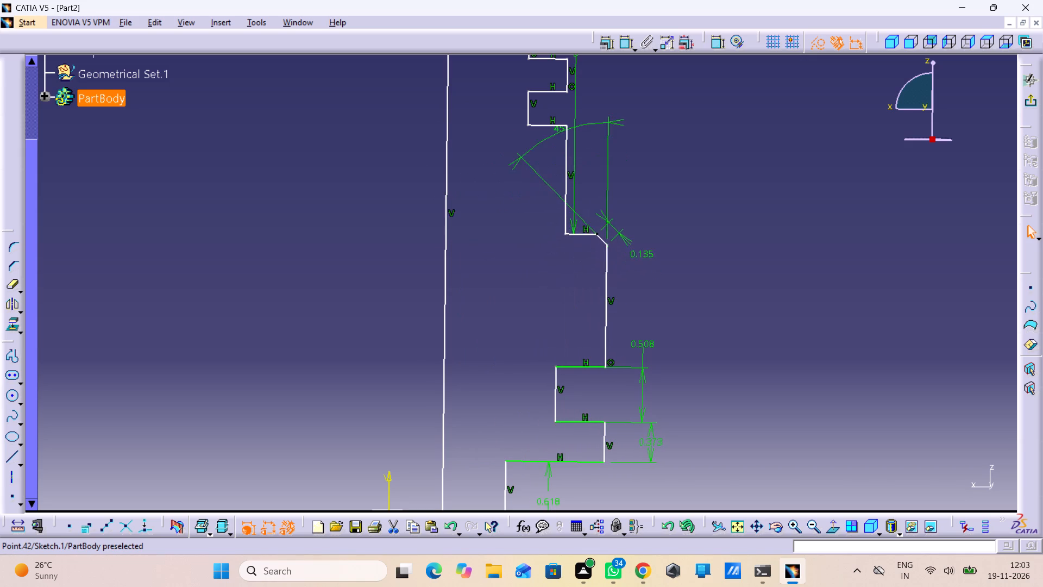
left_click_drag(597, 233, 601, 189)
left_click(747, 219)
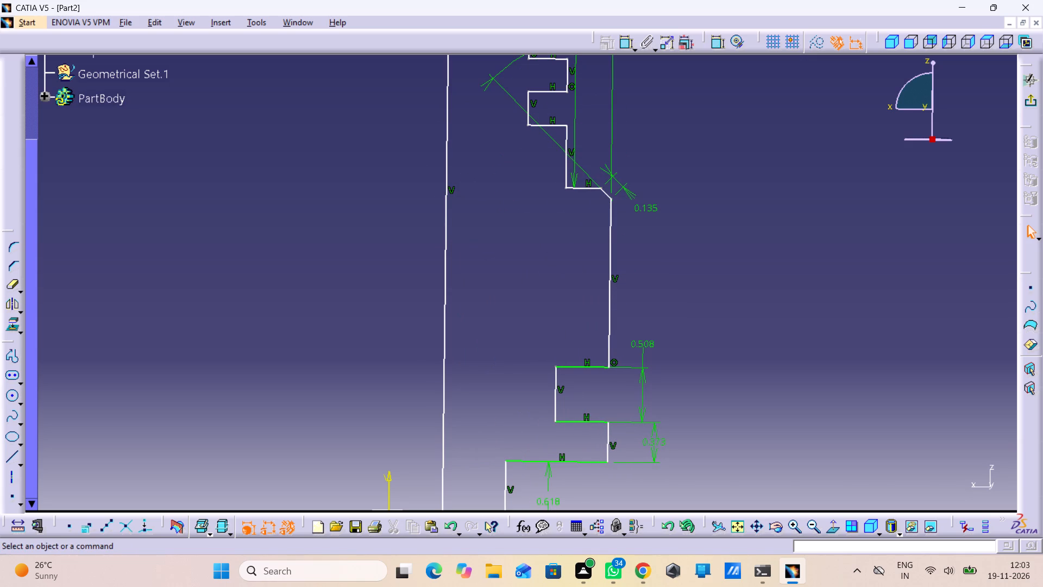
Move the corner of the shoulder above the upper notch up and slightly outward, making the shoulder narrower.
middle_click_drag(700, 230, 701, 297)
right_click(700, 230)
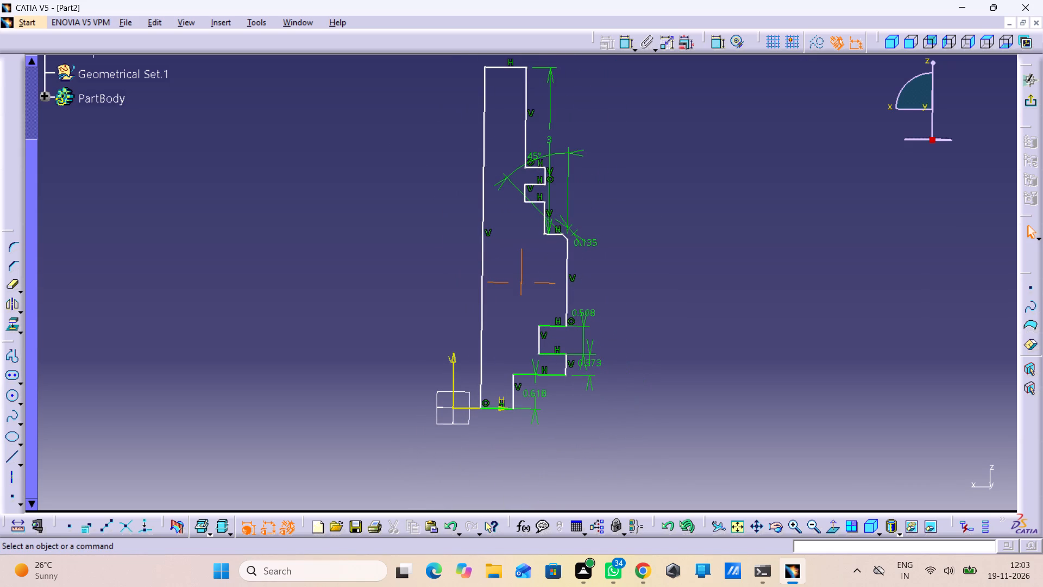
left_click_drag(526, 170, 537, 122)
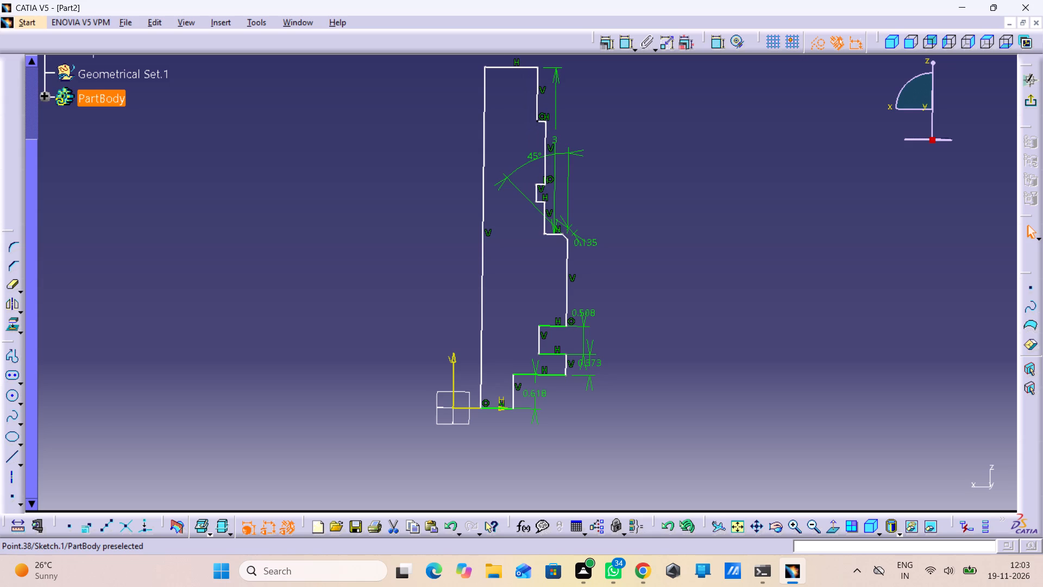
left_click_drag(537, 122, 536, 125)
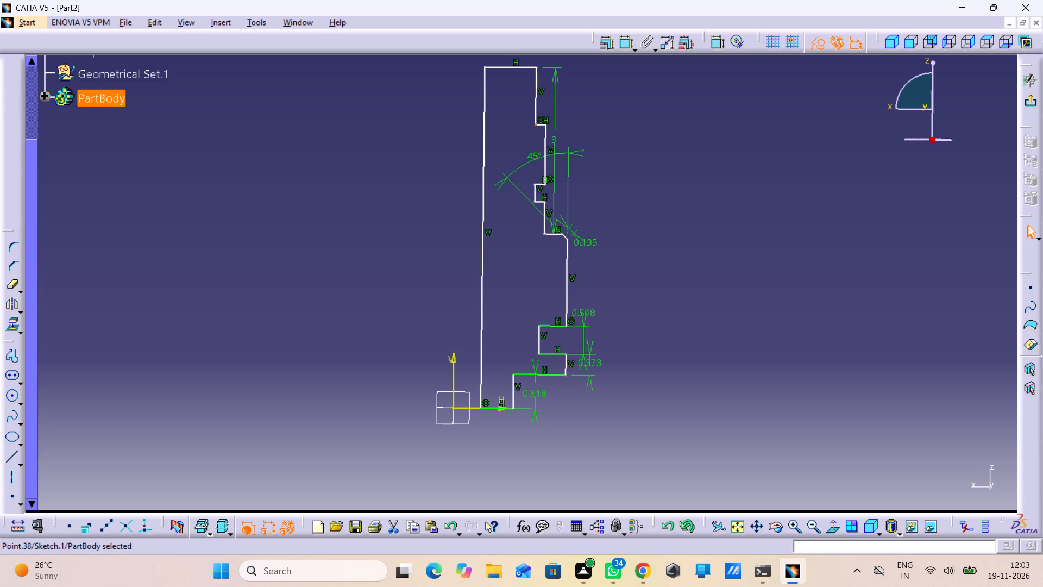
Raise the upper notch's top and bottom edges to sit just below the shoulder, and realign the outer vertical edge beneath it.
left_click_drag(536, 184, 535, 155)
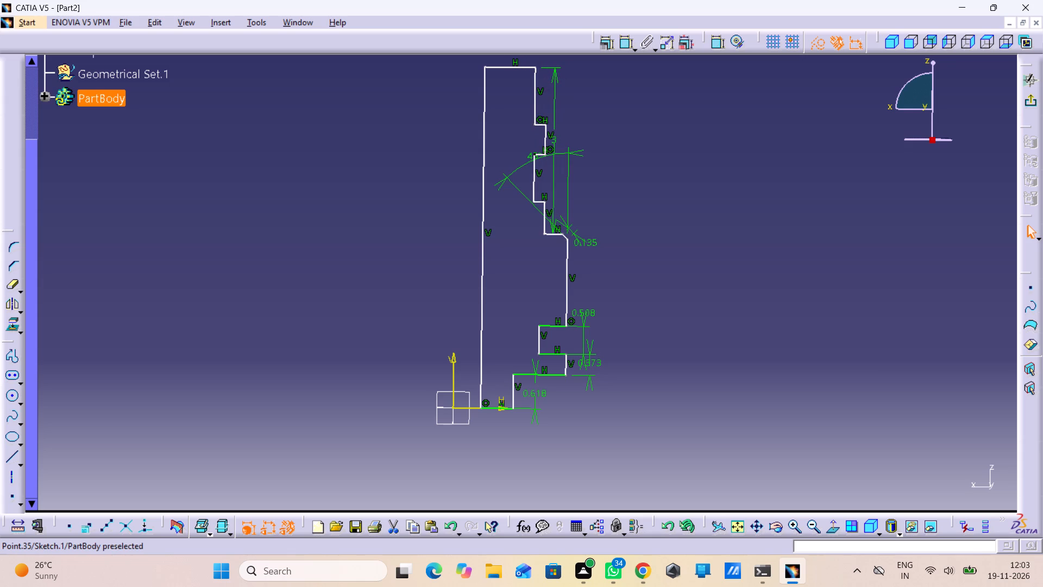
left_click_drag(535, 155, 532, 149)
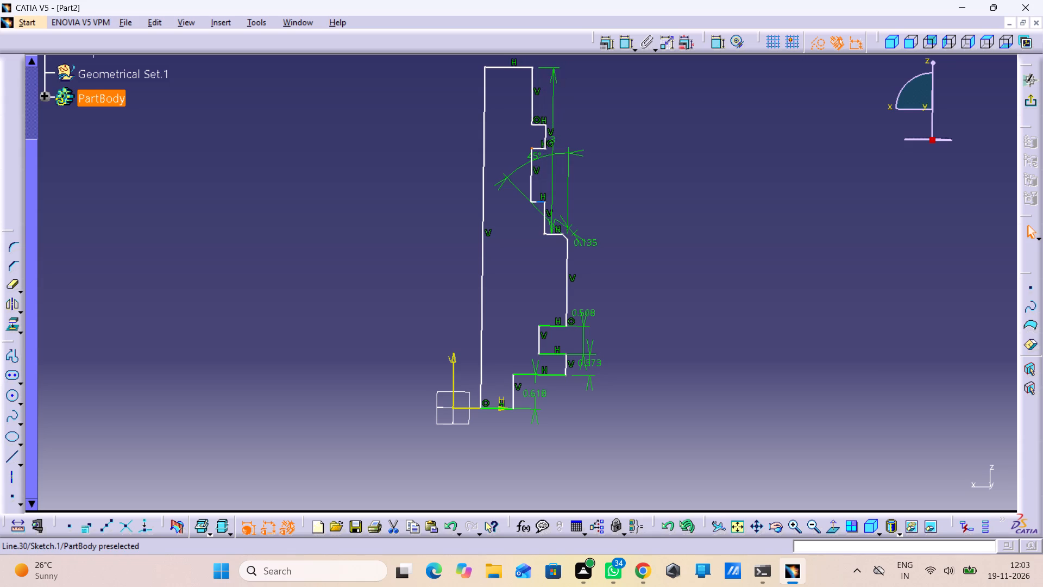
left_click_drag(544, 203, 544, 202)
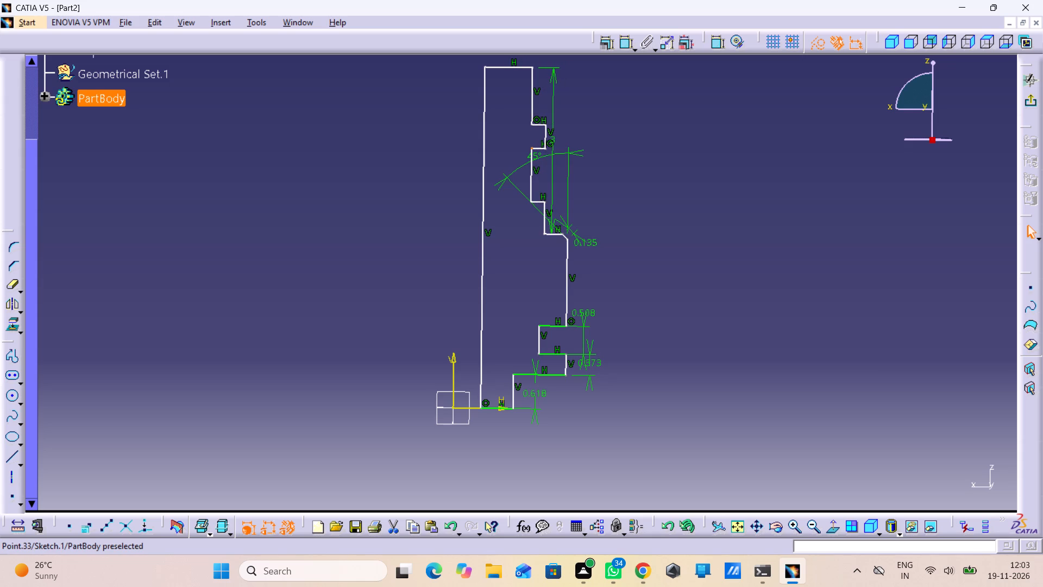
left_click_drag(544, 202, 555, 184)
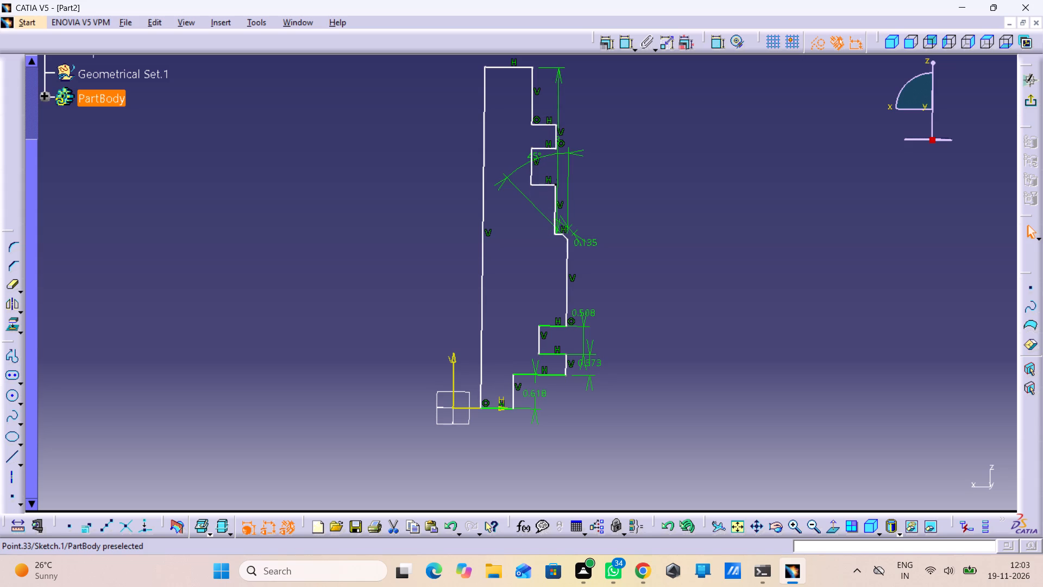
left_click_drag(555, 184, 552, 169)
left_click_drag(551, 204, 544, 204)
left_click(593, 193)
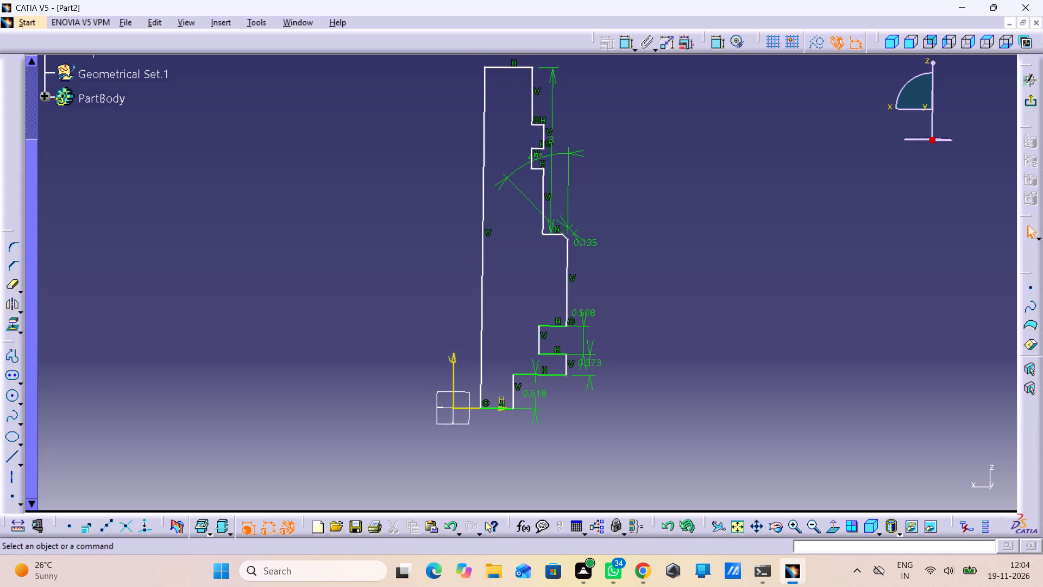
Raise the chamfered ledge toward the upper notch, pulling its inner corner inward and its outer chamfer corner outward.
middle_click_drag(518, 247, 536, 167)
right_click_drag(518, 247, 517, 238)
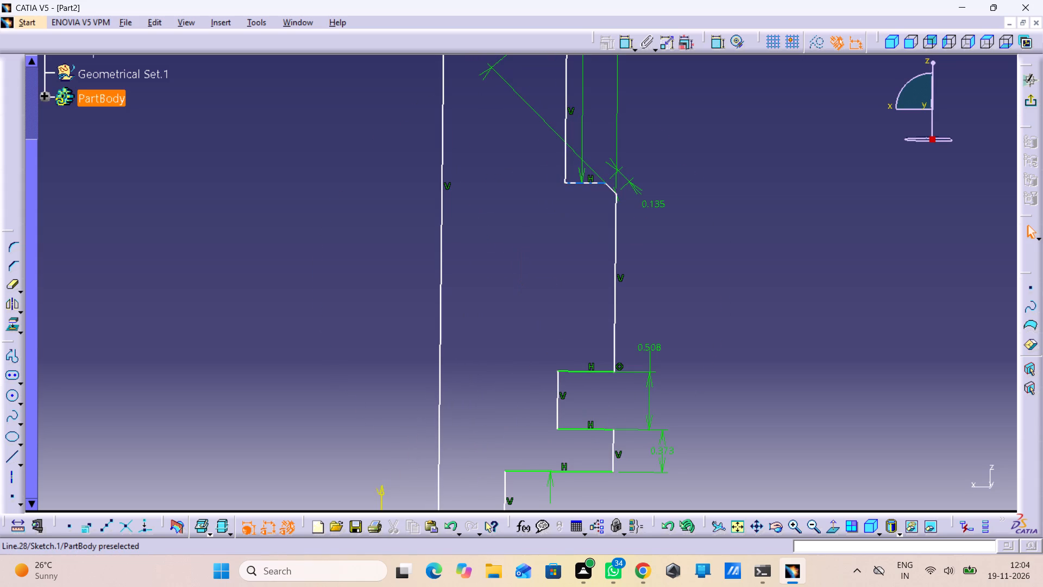
left_click_drag(566, 184, 575, 135)
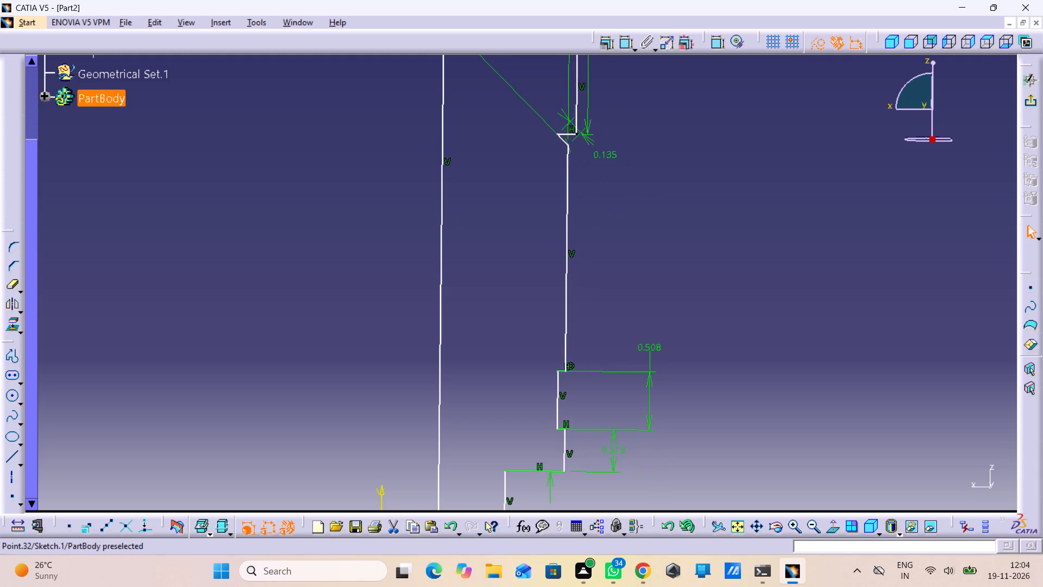
left_click_drag(575, 135, 551, 122)
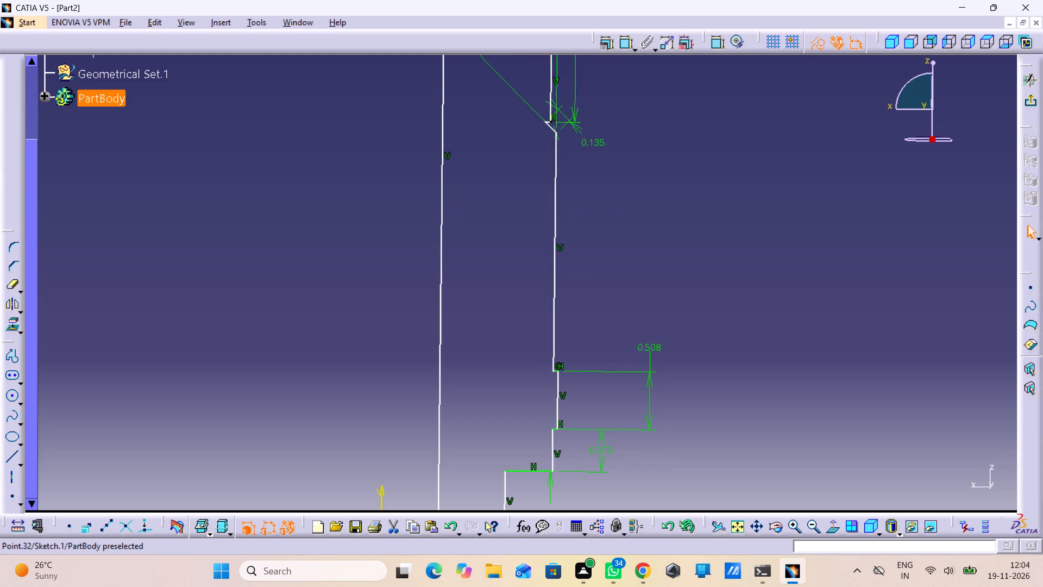
left_click_drag(551, 122, 528, 116)
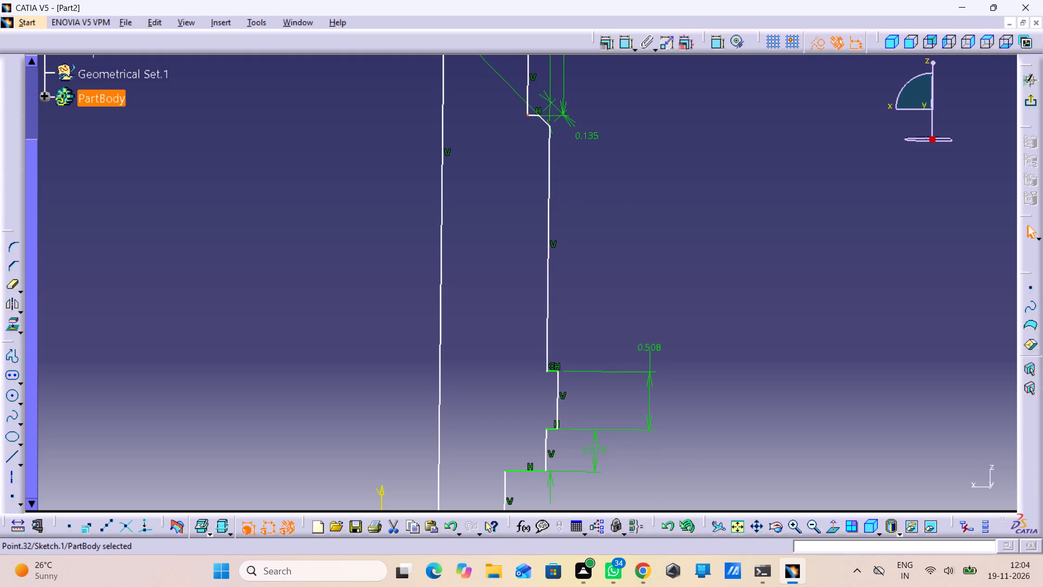
left_click_drag(550, 128, 591, 121)
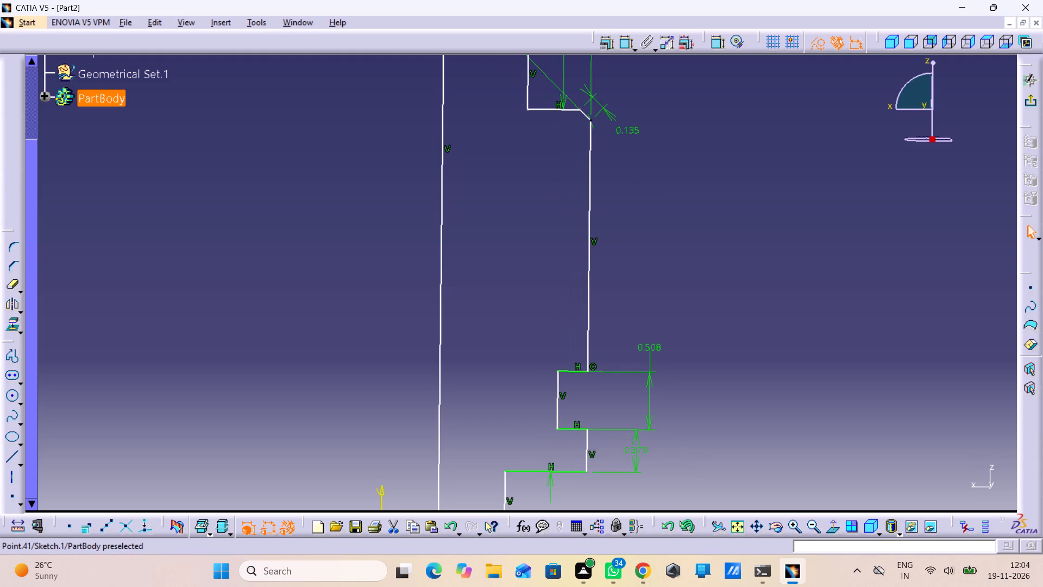
left_click_drag(591, 121, 601, 92)
Try to raise the lower notch's top outer corner, nudging the widest section's vertical edge slightly outward.
middle_click_drag(728, 191, 729, 191)
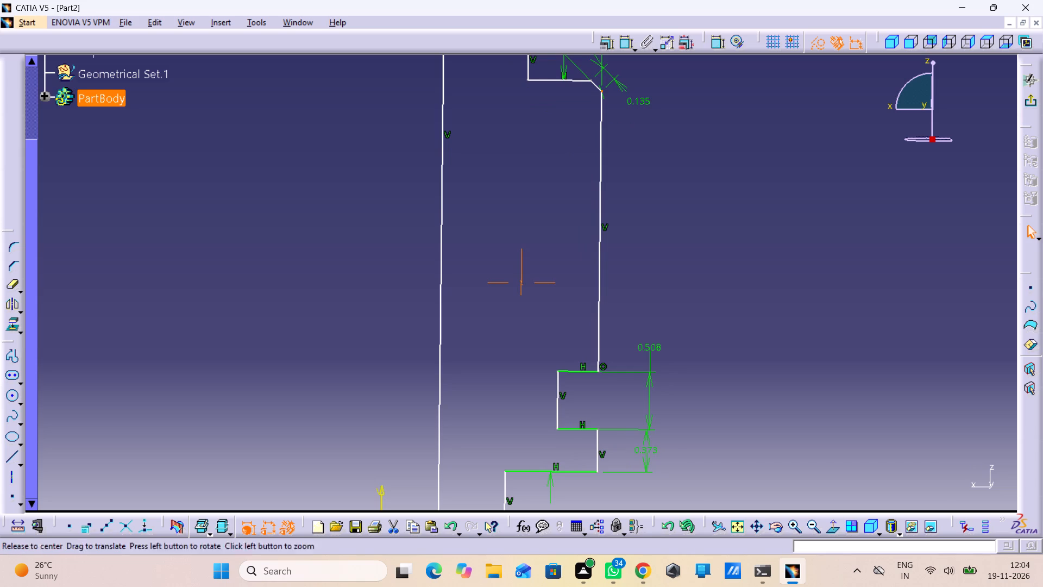
middle_click_drag(729, 191, 720, 245)
right_click(729, 191)
left_click(621, 245)
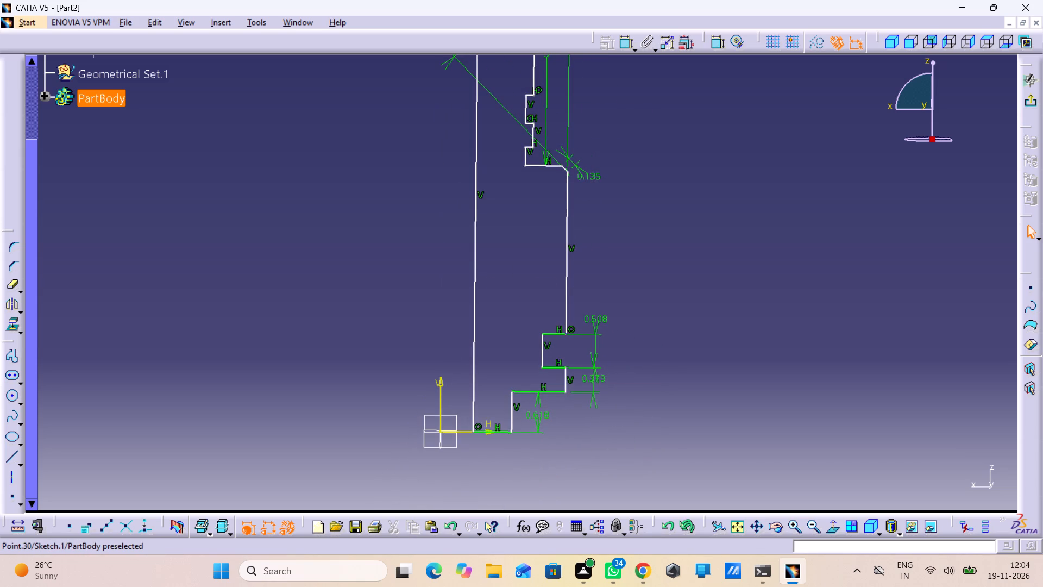
left_click_drag(564, 334, 567, 295)
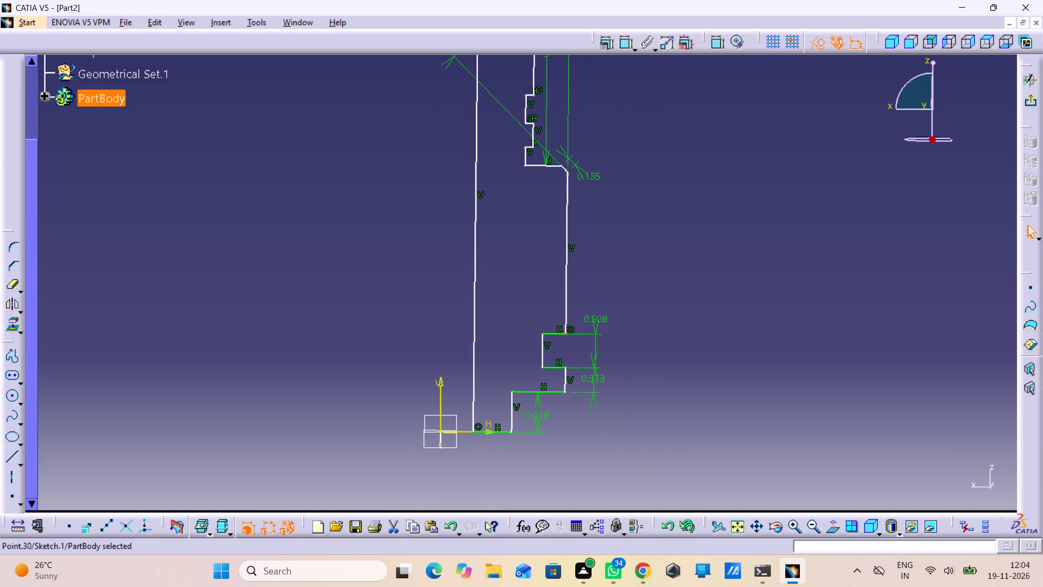
left_click_drag(567, 334, 573, 299)
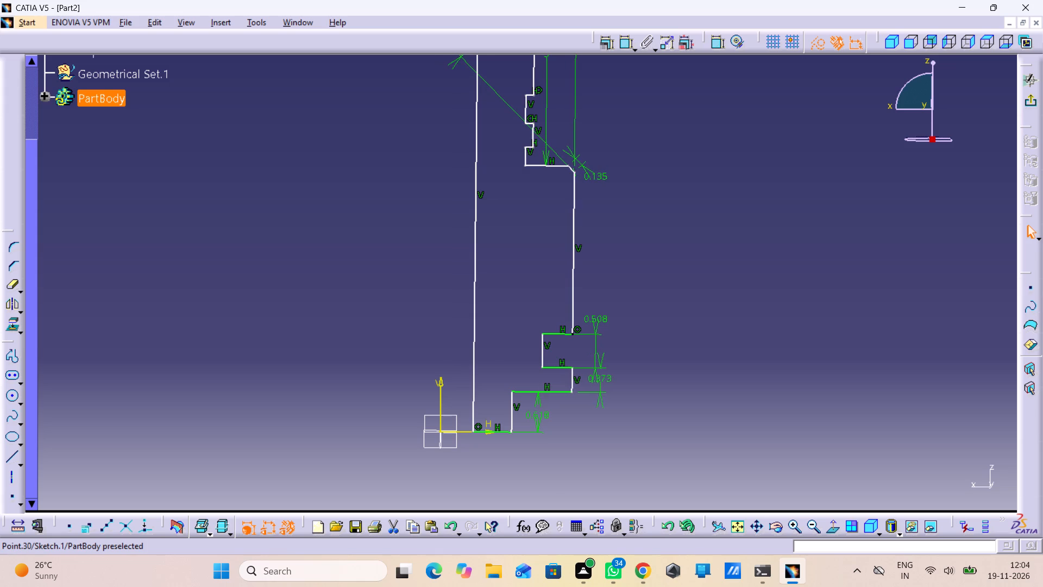
left_click_drag(573, 299, 568, 328)
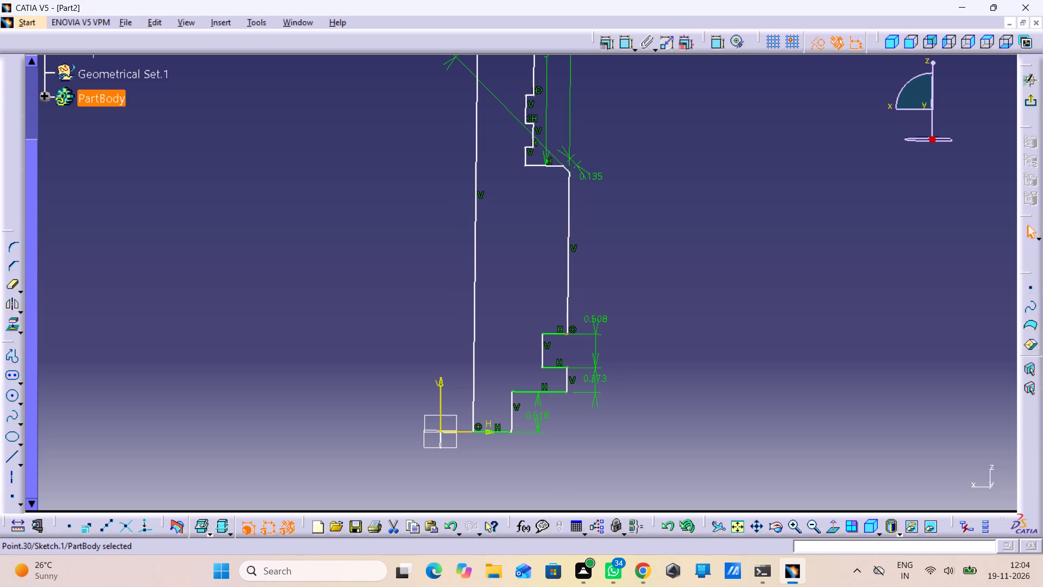
left_click_drag(565, 336, 568, 330)
left_click(665, 223)
Set the chamfer's length dimension to 1 mm.
middle_click_drag(662, 221, 662, 227)
right_click(662, 221)
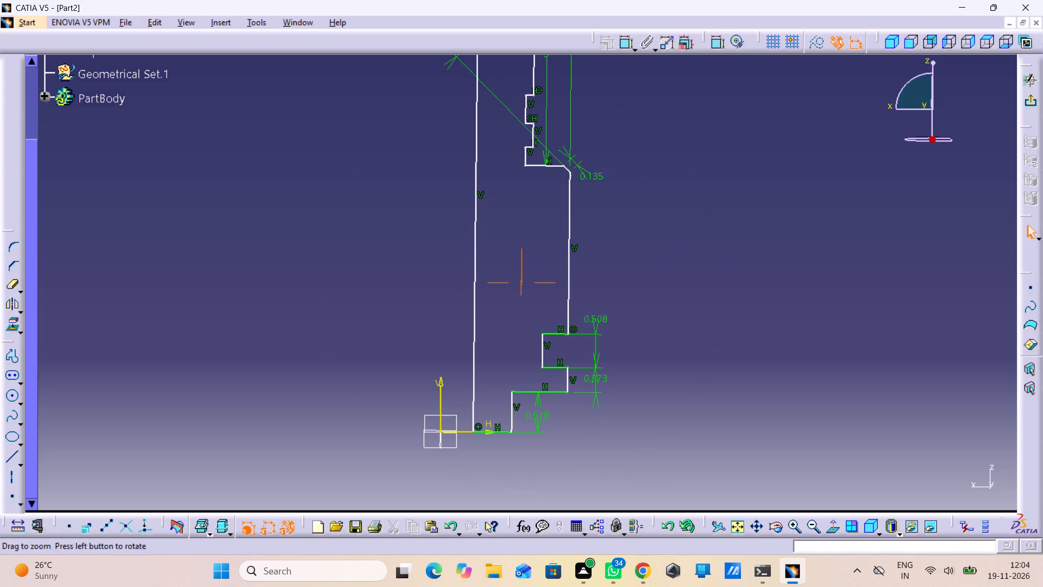
middle_click_drag(662, 227, 662, 266)
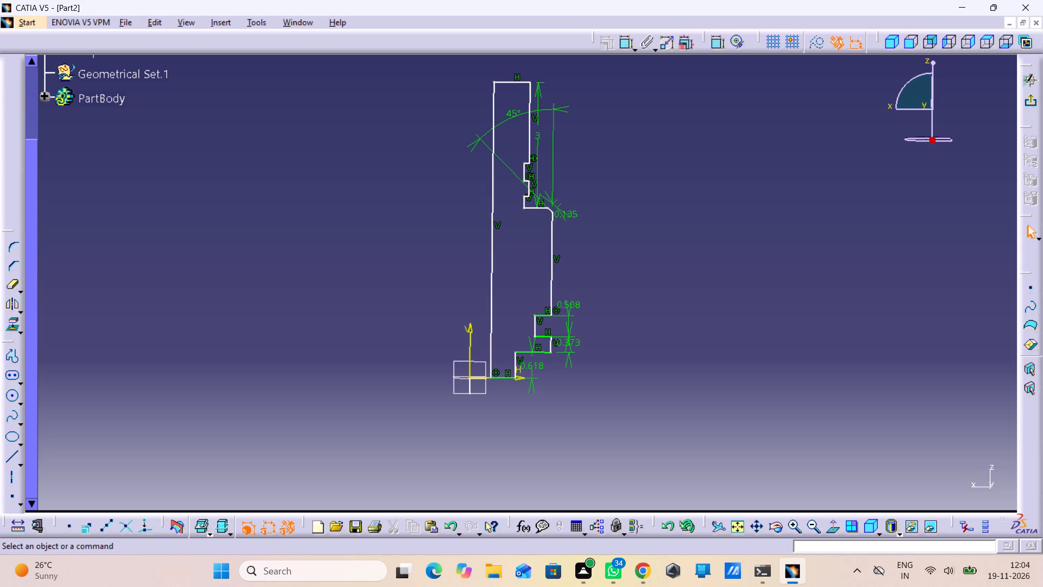
middle_click_drag(571, 254, 596, 152)
right_click(571, 254)
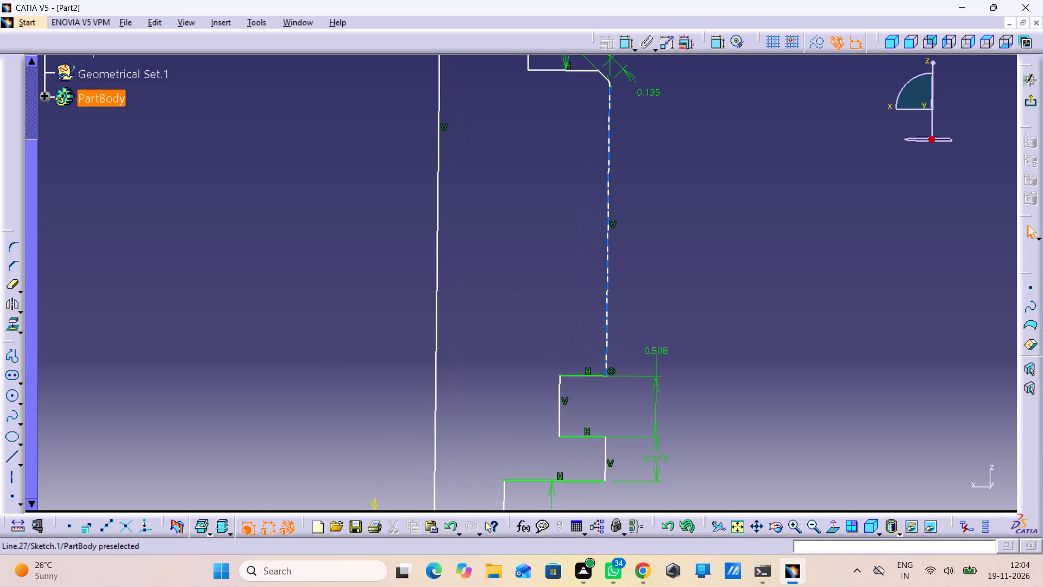
middle_click_drag(622, 129, 651, 267)
double_click(675, 224)
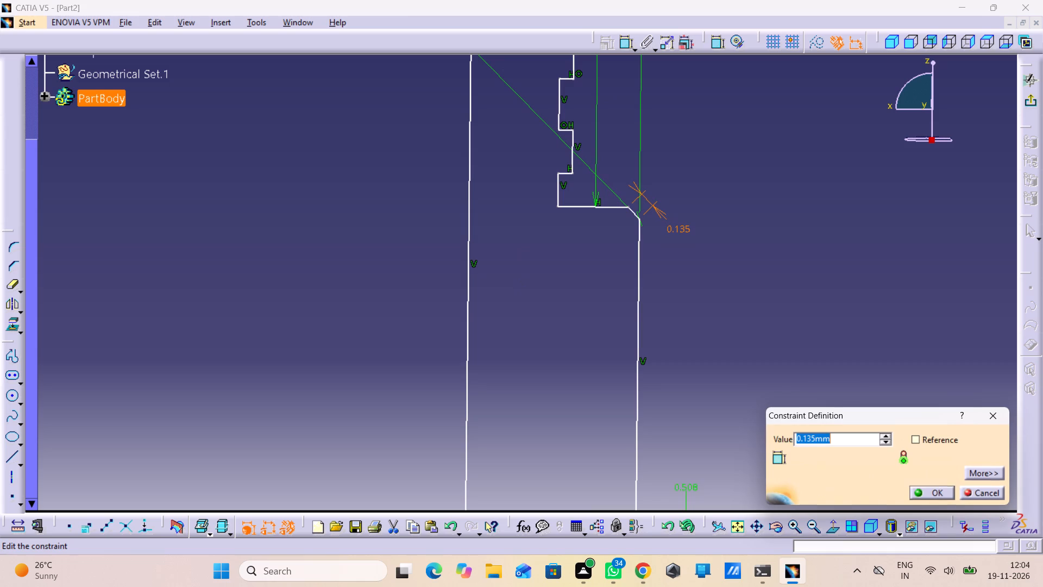
key("1")
key("Return")
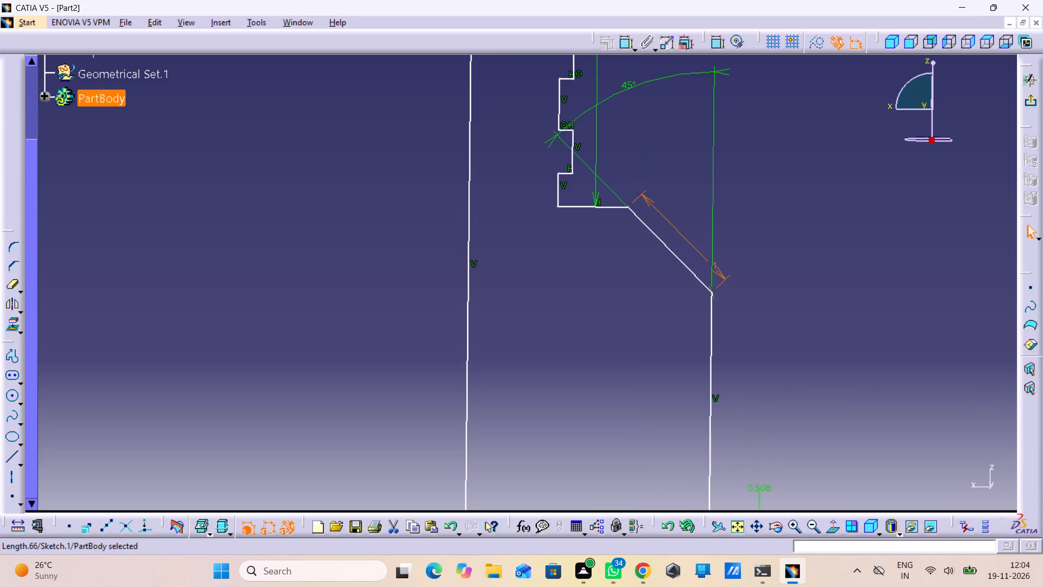
Reposition the 45° angle dimension closer to the chamfer line.
left_click(655, 313)
left_click_drag(717, 72, 730, 109)
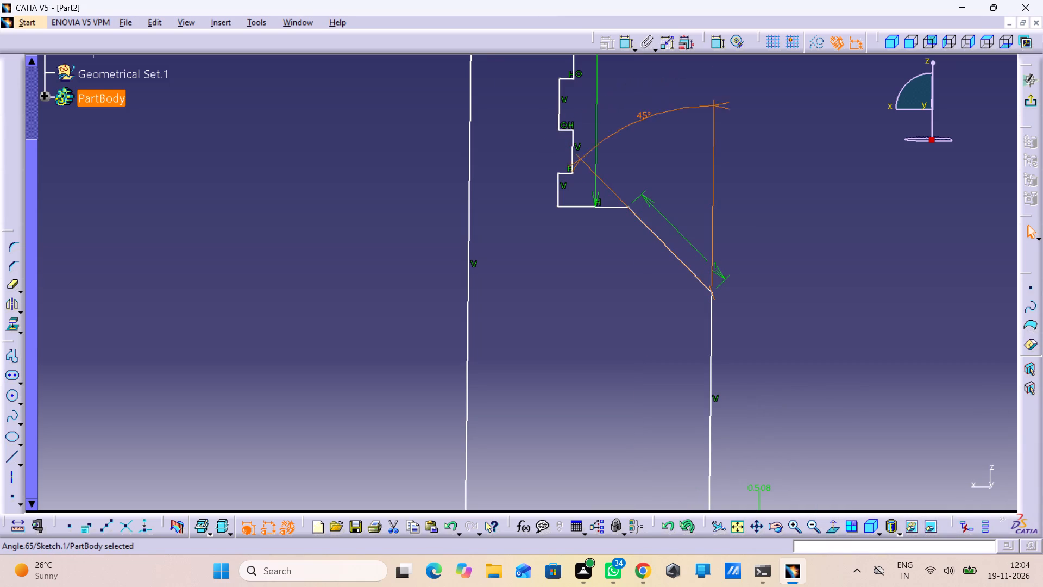
left_click_drag(730, 109, 735, 222)
Set the bottom step's height above the profile's base edge to 5 mm.
middle_click_drag(617, 252, 617, 258)
right_click(617, 252)
scroll(617, 254, "down", 1)
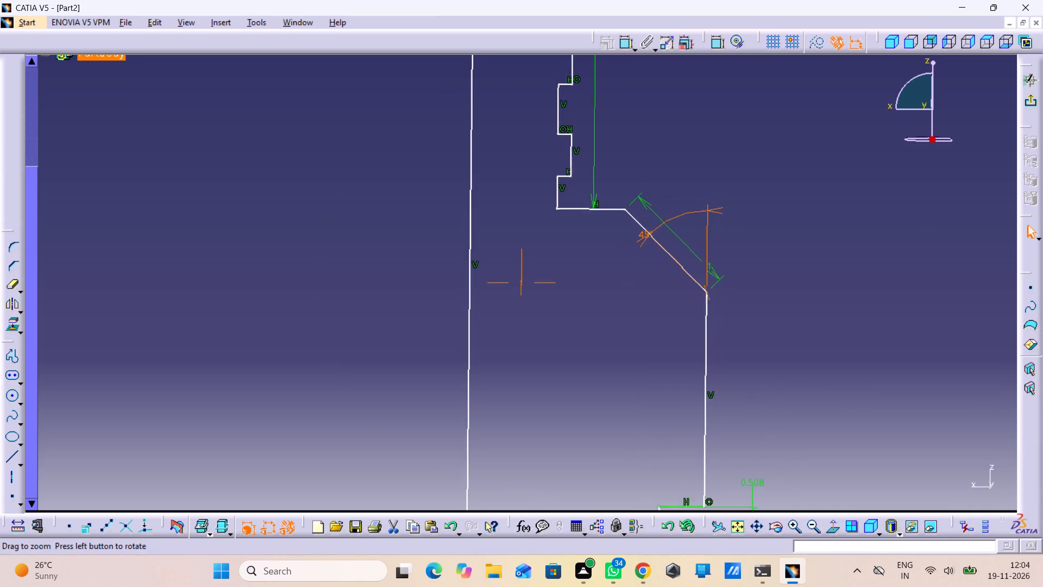
middle_click_drag(617, 258, 628, 309)
middle_click_drag(589, 360, 594, 369)
right_click(589, 360)
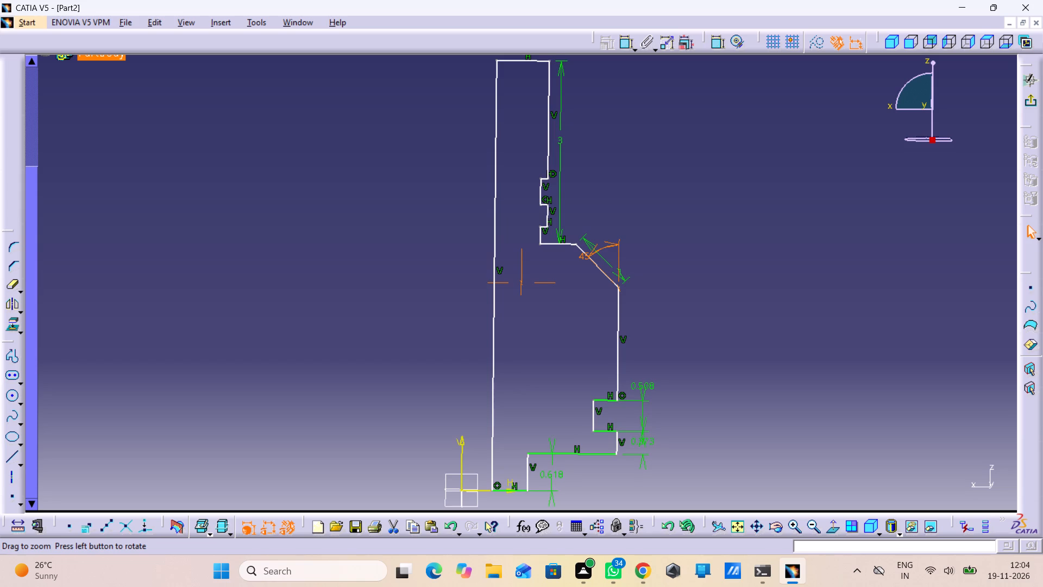
middle_click_drag(560, 355, 582, 311)
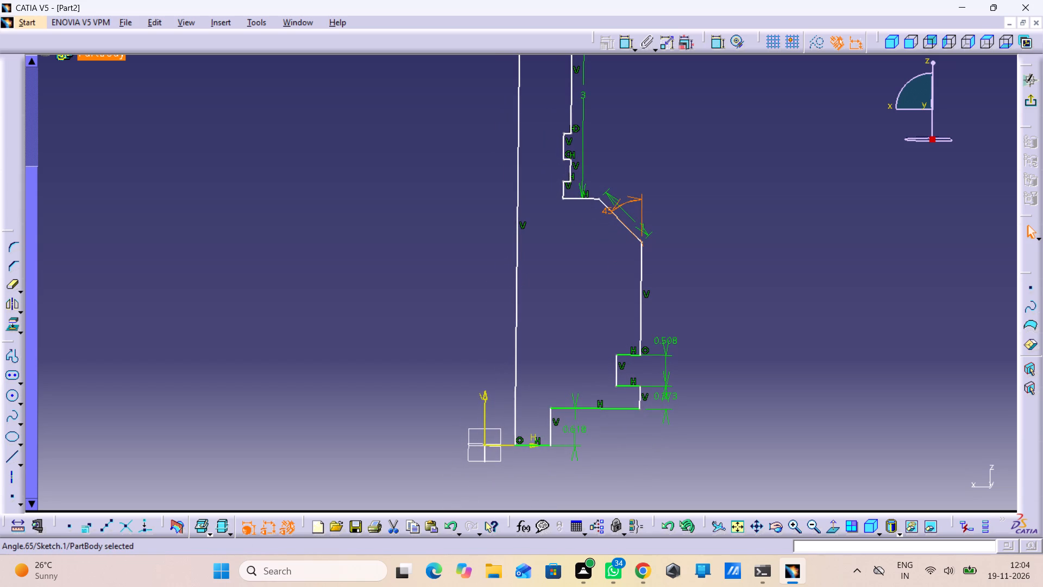
double_click(574, 429)
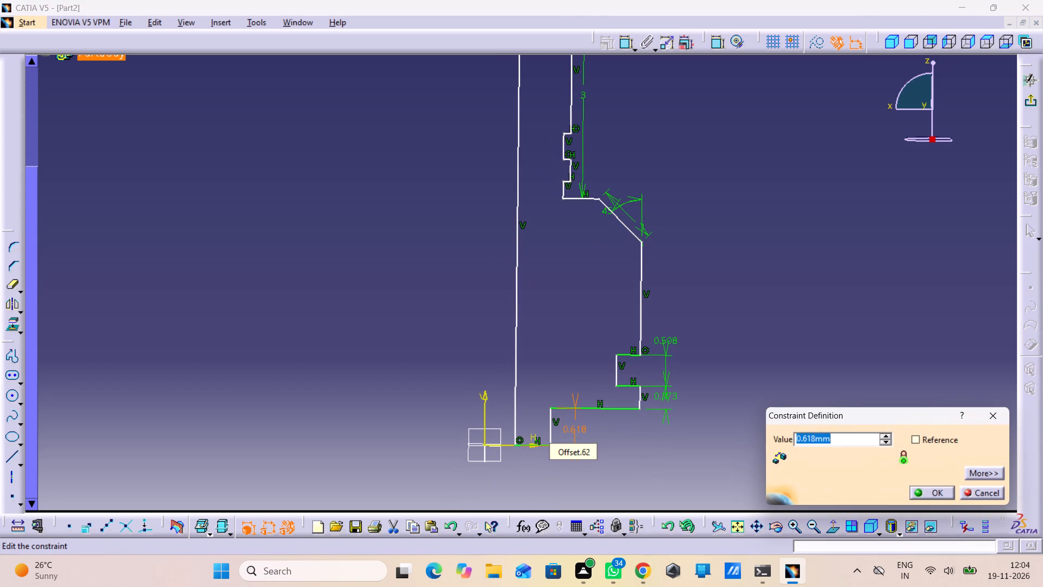
key("5")
key("Return")
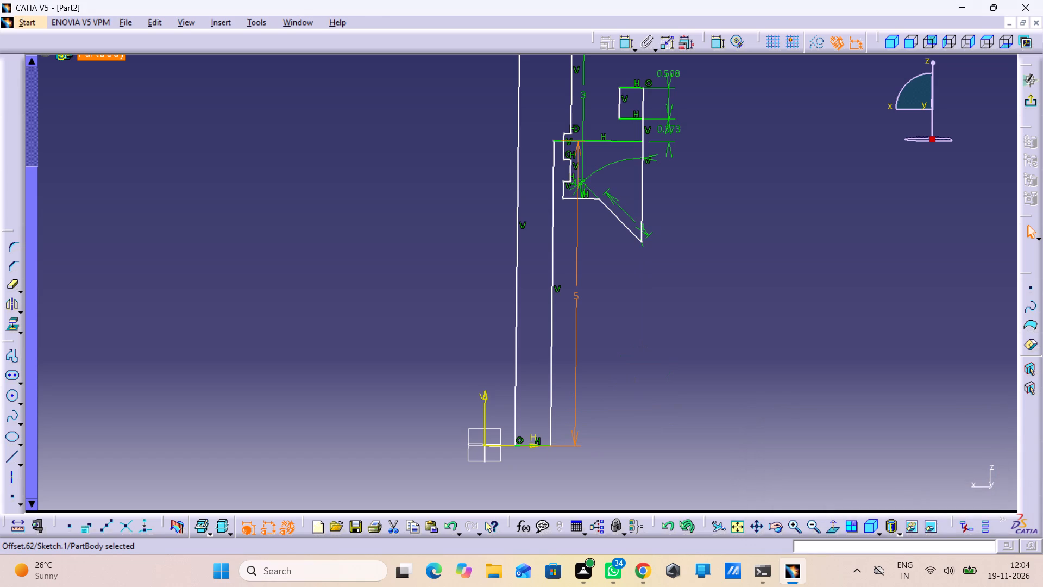
middle_click_drag(580, 347, 593, 403)
right_click(580, 347)
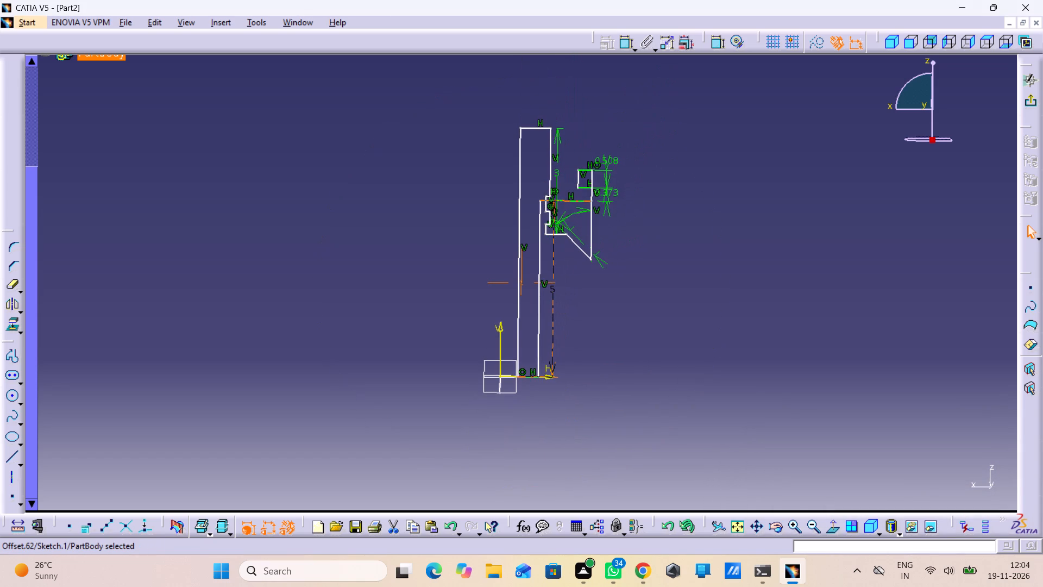
middle_click_drag(600, 378, 607, 351)
right_click(600, 378)
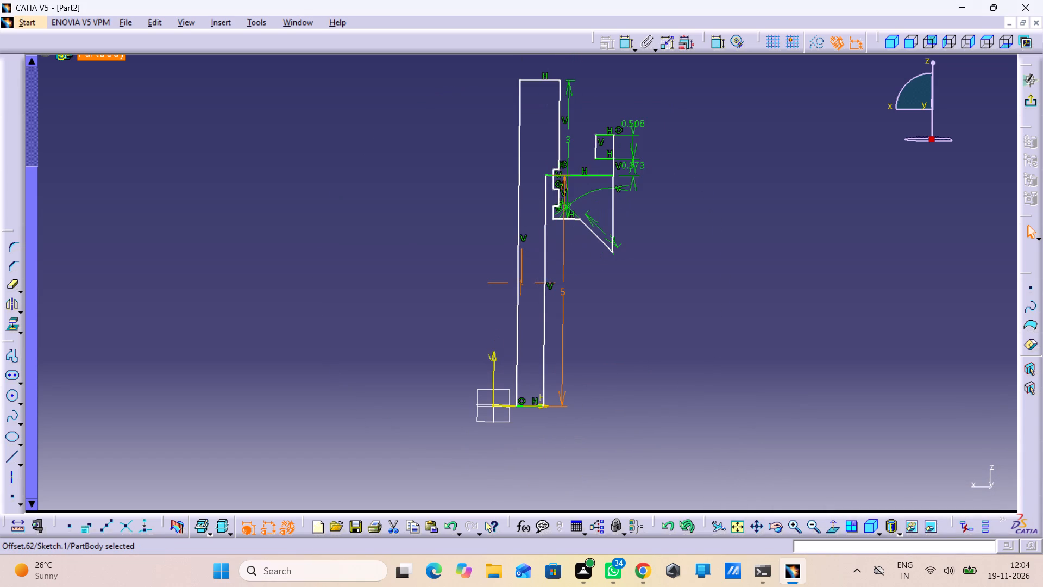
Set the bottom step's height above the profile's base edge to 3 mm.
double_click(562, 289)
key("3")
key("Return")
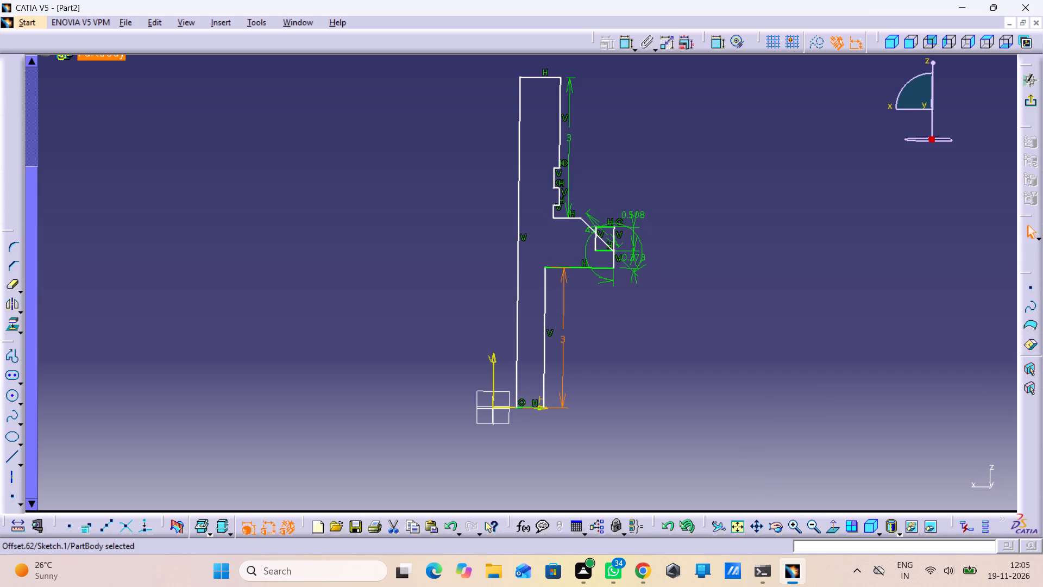
Set the bottom step's height above the profile's base edge to 2 mm.
double_click(563, 336)
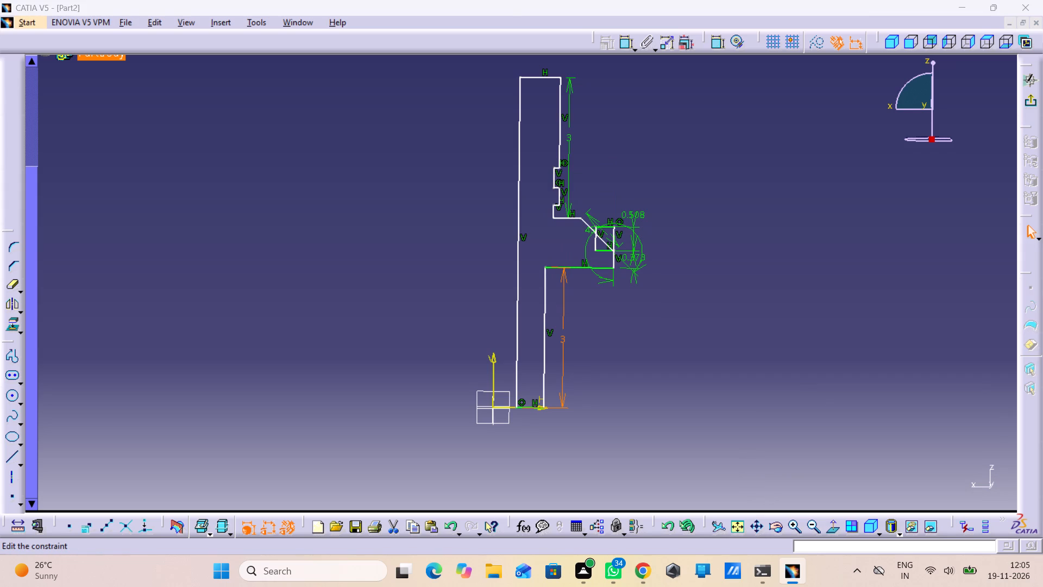
key("2")
key("Return")
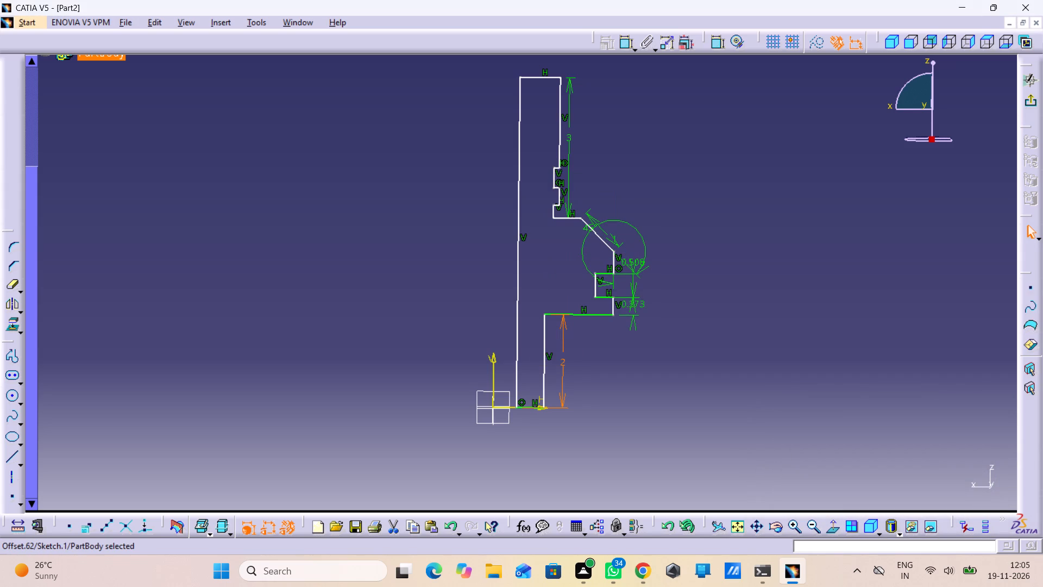
left_click(613, 349)
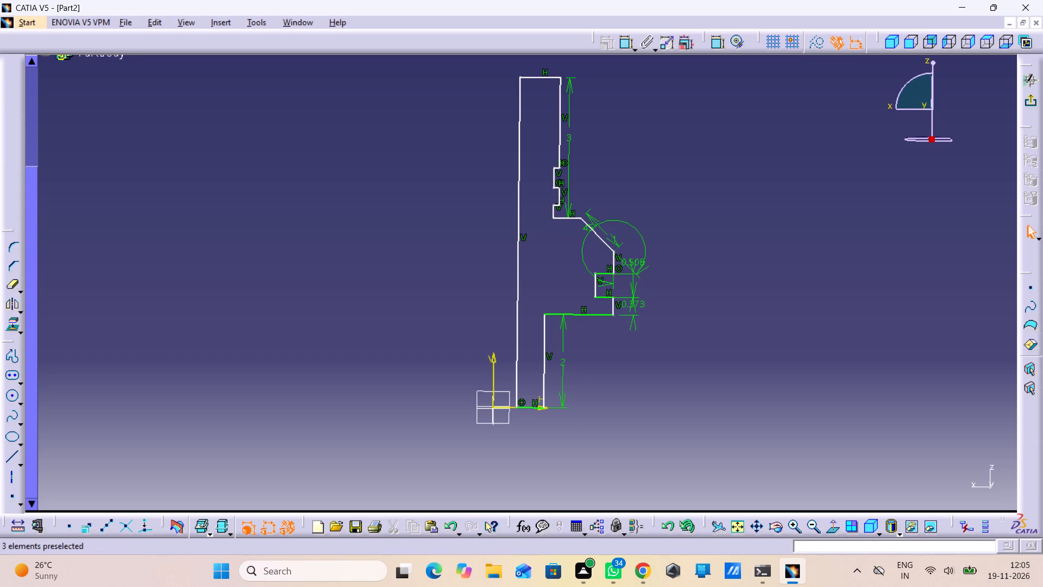
Reshape the upper notch by moving its corners up toward the profile's top edge and reducing the notch height.
left_click_drag(558, 168, 567, 113)
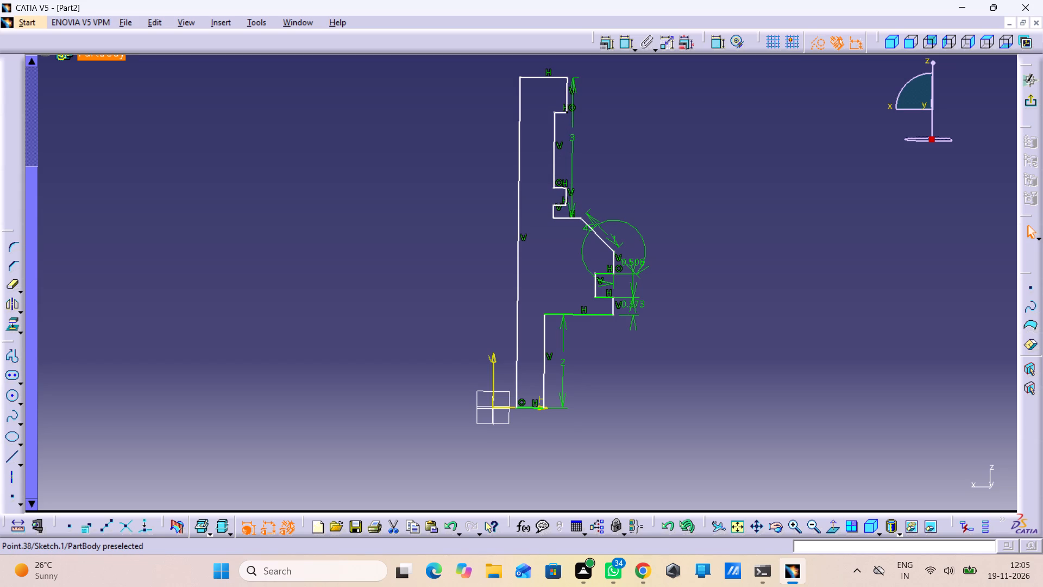
left_click_drag(567, 113, 564, 118)
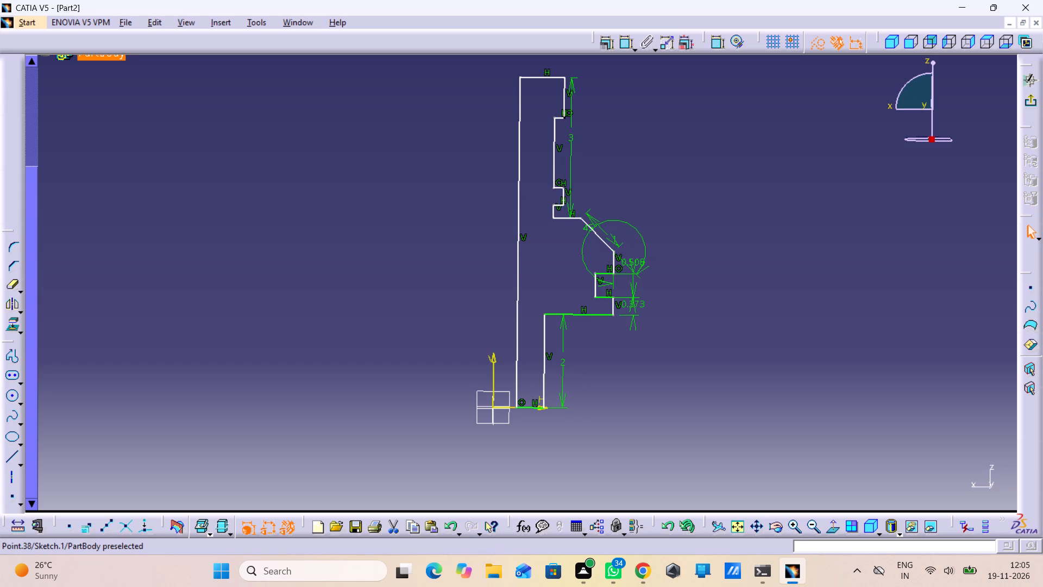
left_click_drag(564, 118, 573, 106)
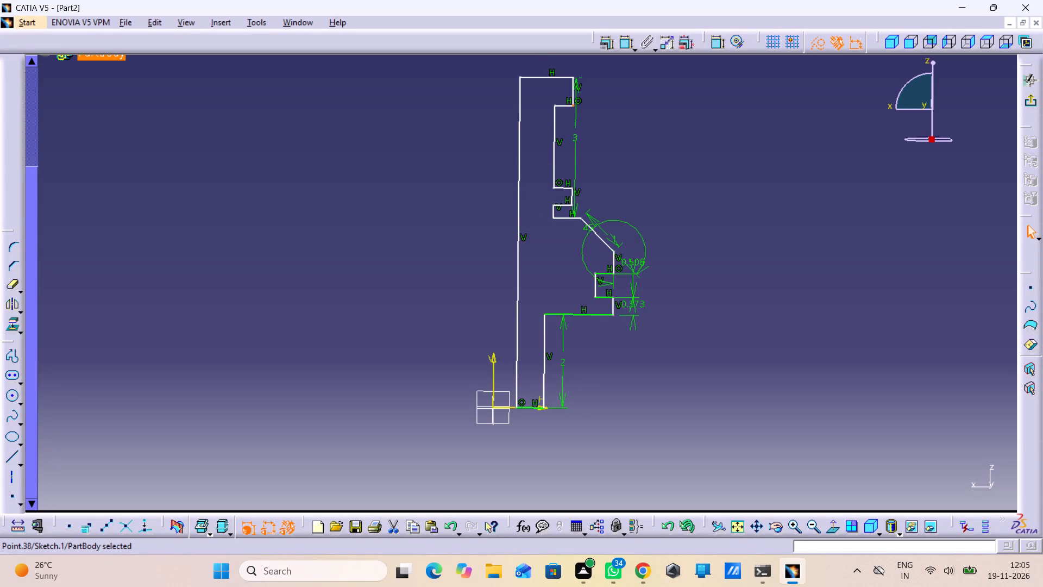
left_click_drag(571, 190, 551, 189)
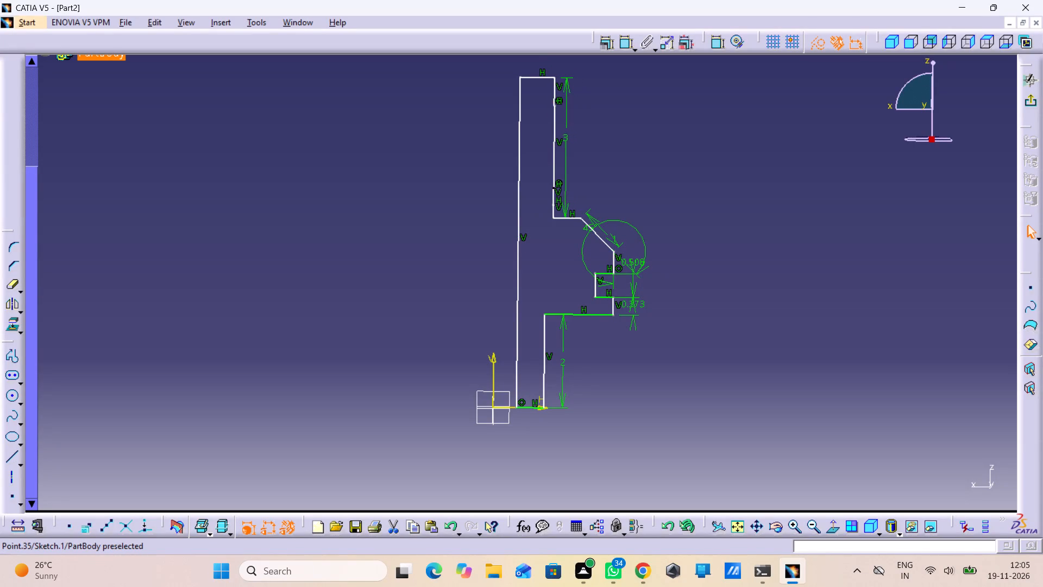
left_click_drag(551, 189, 543, 147)
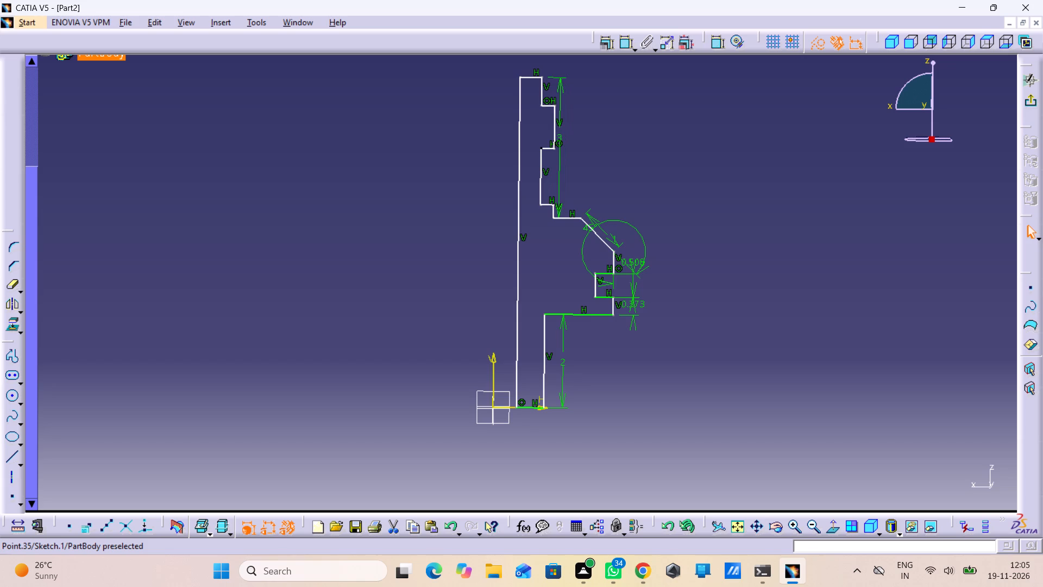
left_click_drag(543, 147, 543, 117)
left_click_drag(554, 202, 563, 132)
Raise the short horizontal shoulder edge above the chamfer and shift it slightly inward.
left_click_drag(563, 218, 561, 212)
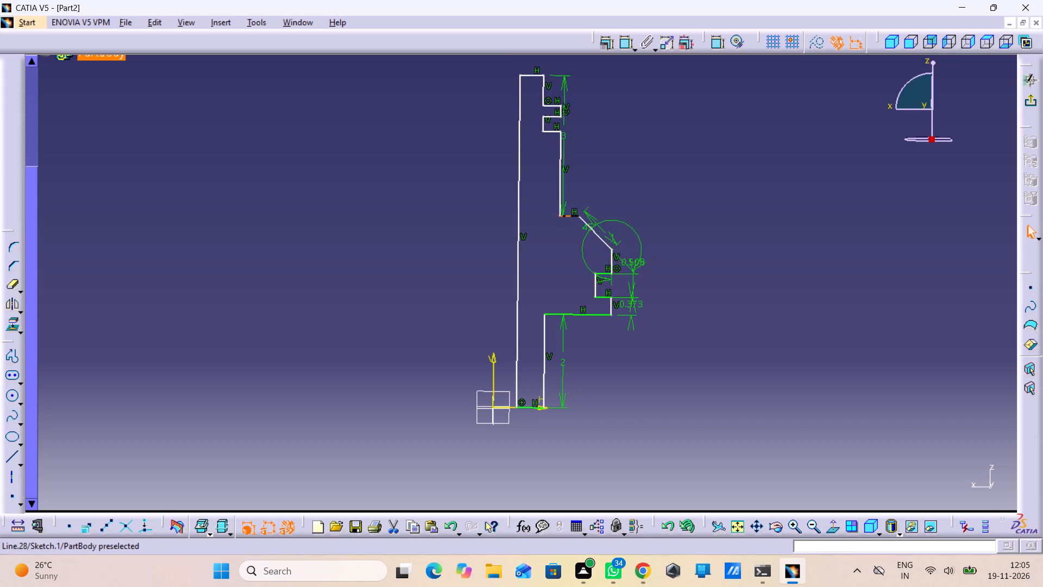
left_click_drag(561, 212, 554, 164)
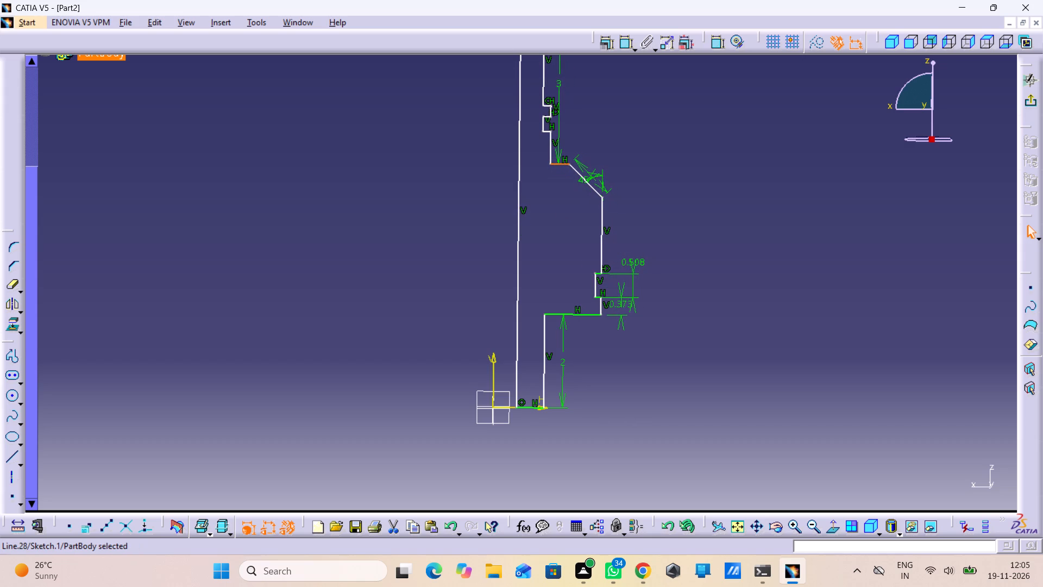
Shift the profile's top edge slightly outward from the vertical axis while adjusting its height.
middle_click_drag(546, 186, 550, 229)
right_click(546, 186)
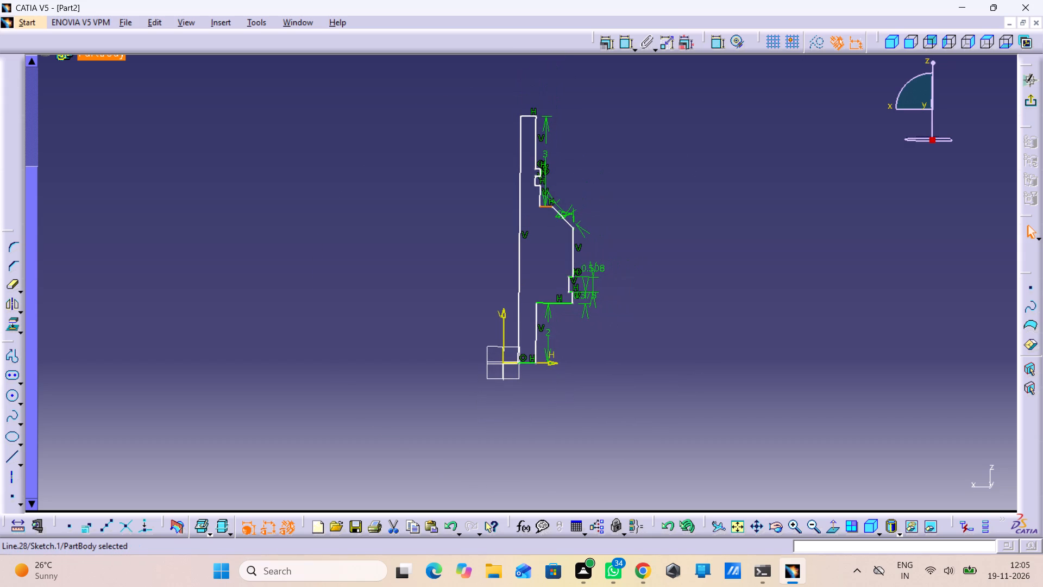
left_click_drag(528, 118, 519, 135)
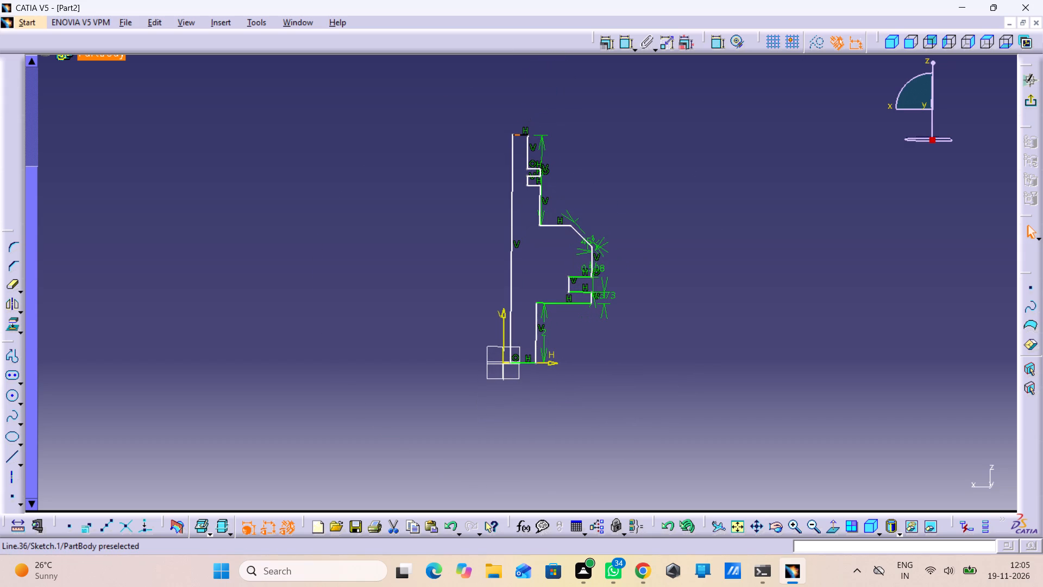
left_click_drag(519, 135, 538, 121)
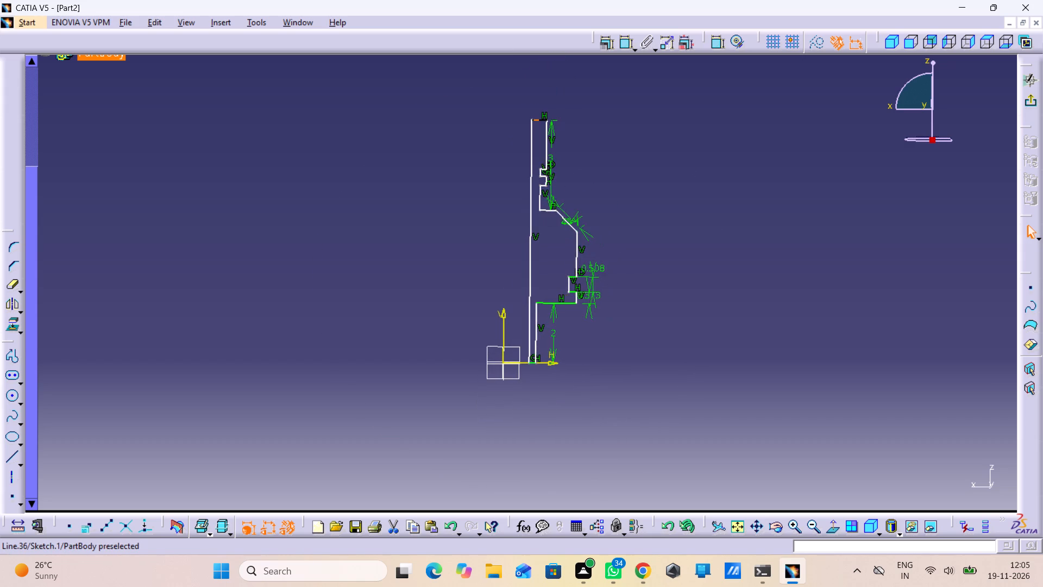
left_click_drag(538, 121, 542, 107)
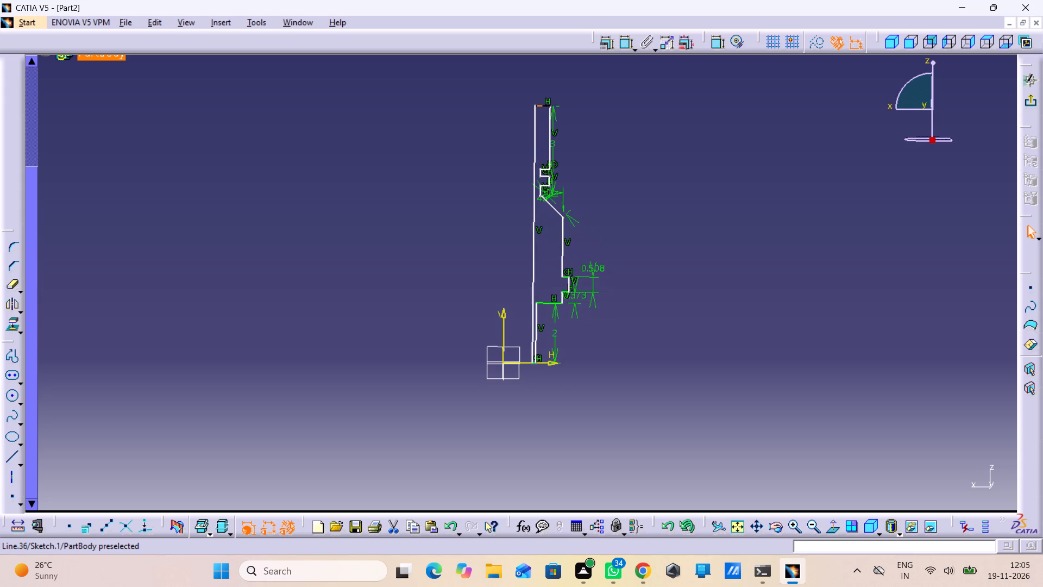
left_click_drag(542, 107, 542, 115)
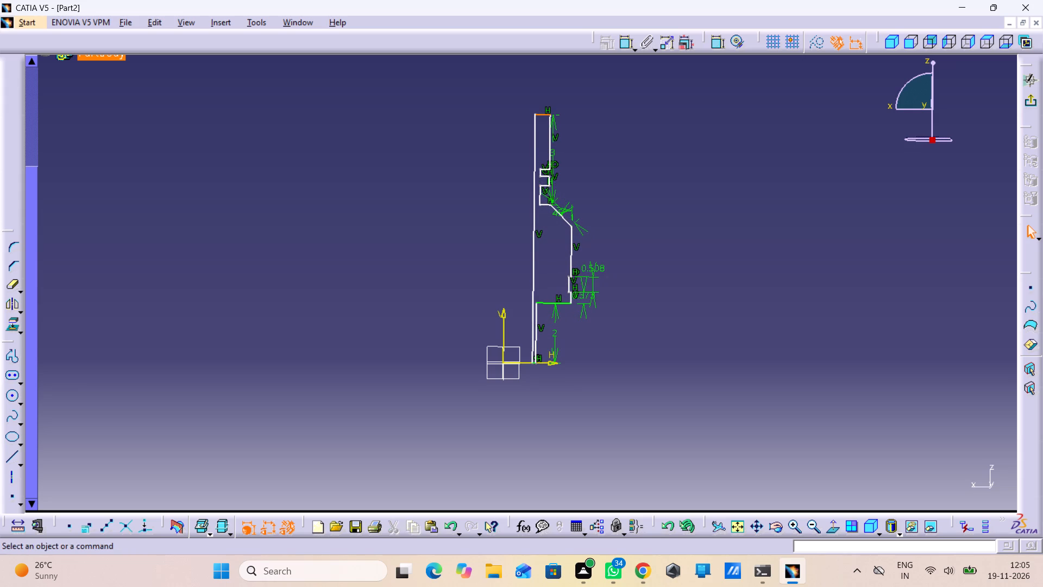
left_click(603, 199)
Deepen the lower notch by moving its inner top corner inward, toward the profile's long vertical edge.
middle_click_drag(582, 358, 594, 254)
right_click(582, 358)
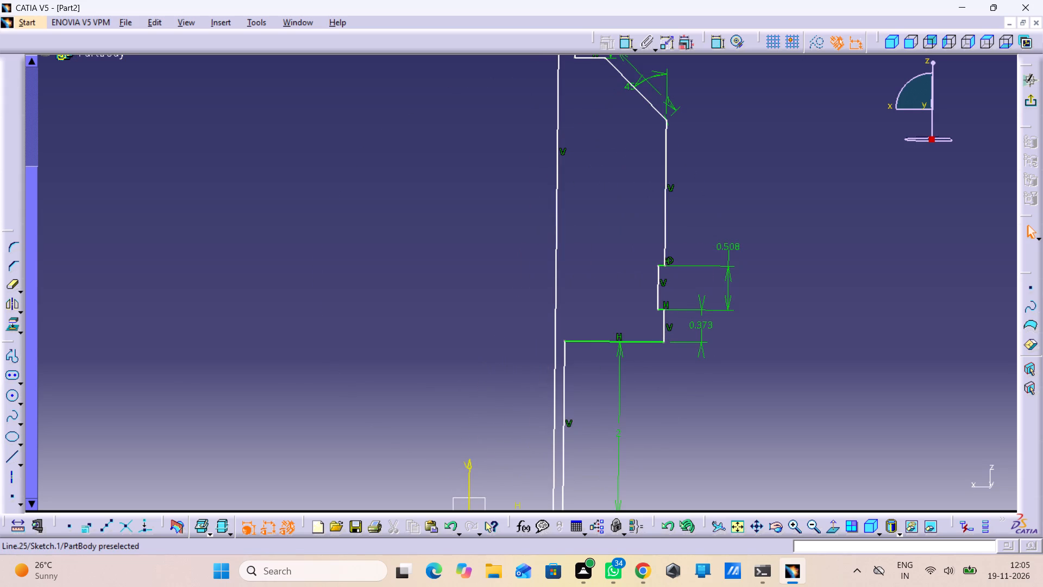
left_click_drag(657, 266, 633, 256)
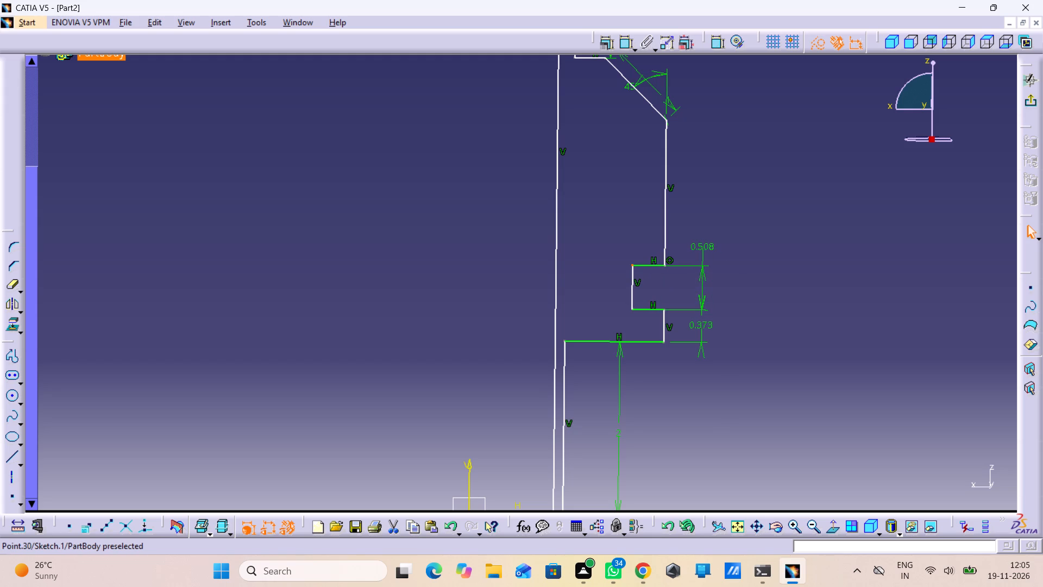
left_click(758, 256)
Set the lower notch's height dimension to 2 mm.
middle_click(757, 256)
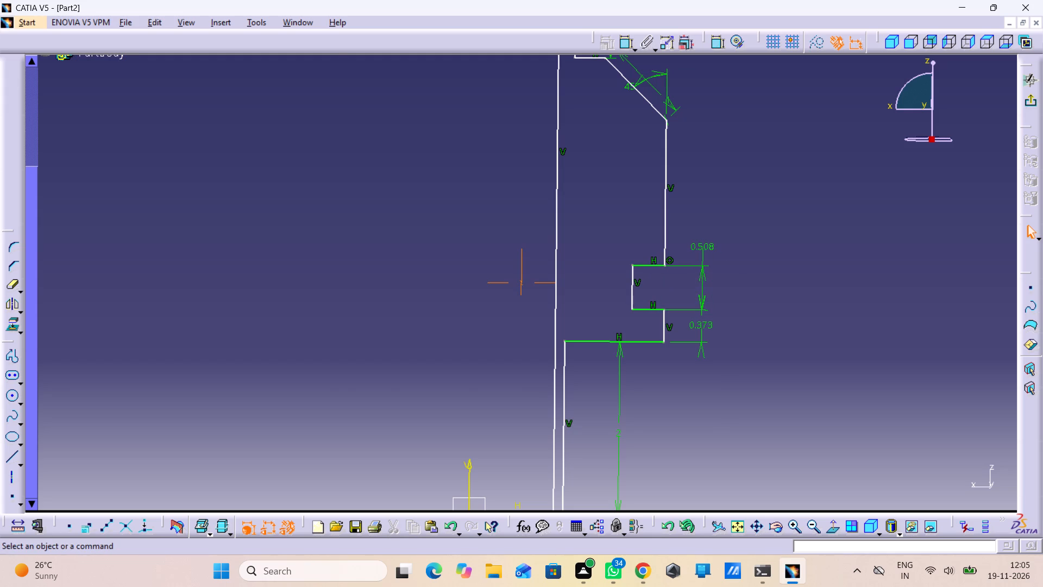
middle_click_drag(752, 261, 739, 359)
right_click(752, 261)
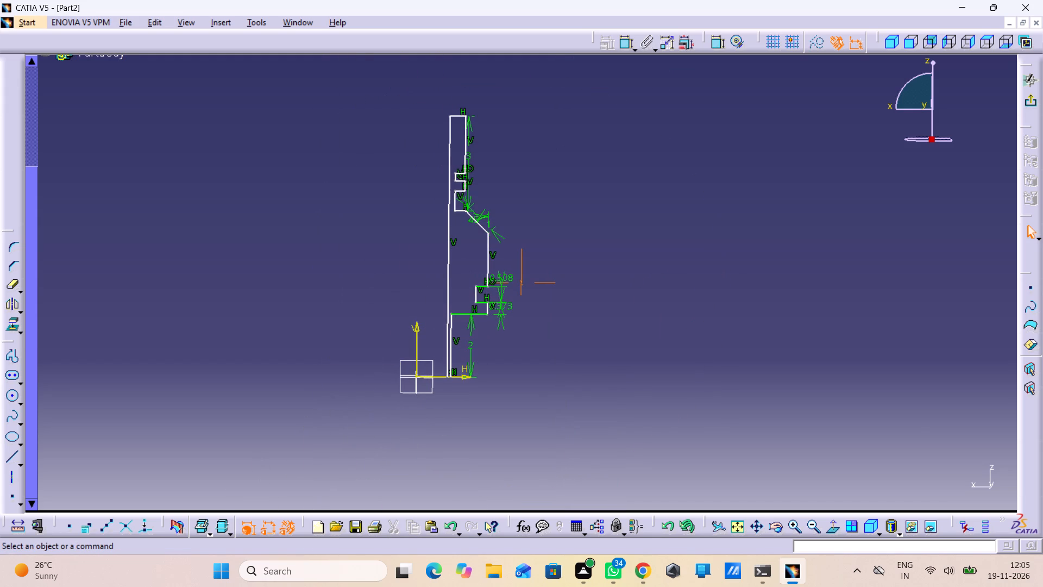
double_click(502, 309)
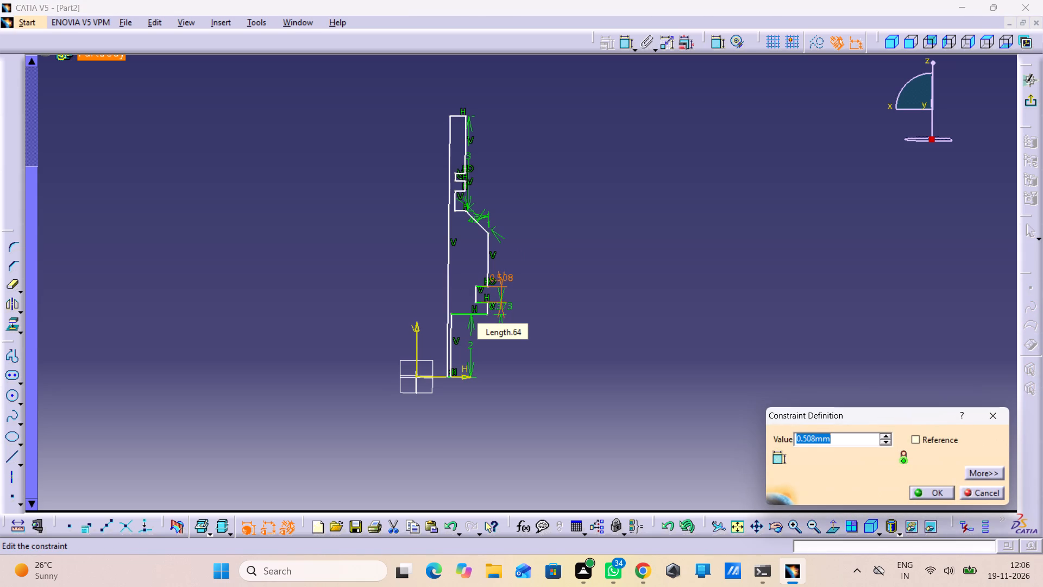
key("2")
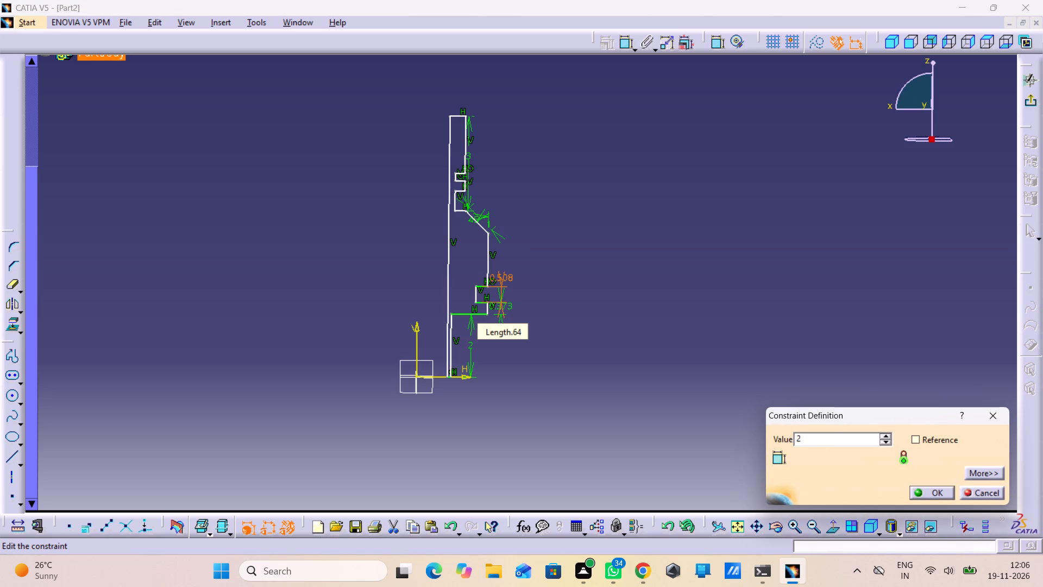
key("Return")
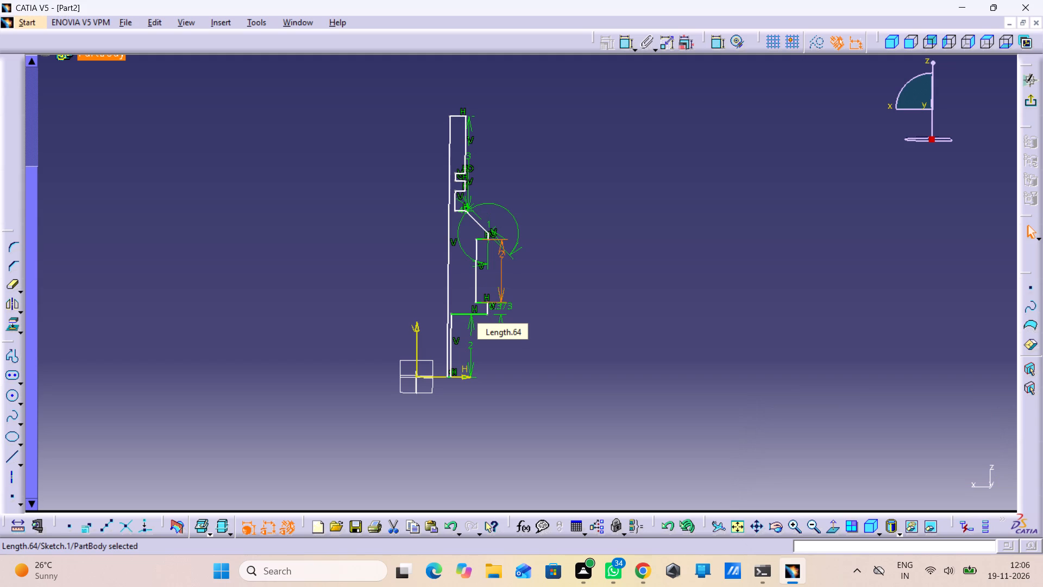
Move the lower notch's inner vertical edge outward past the widest section to turn the notch into a projection.
middle_click_drag(483, 353, 531, 251)
right_click(483, 353)
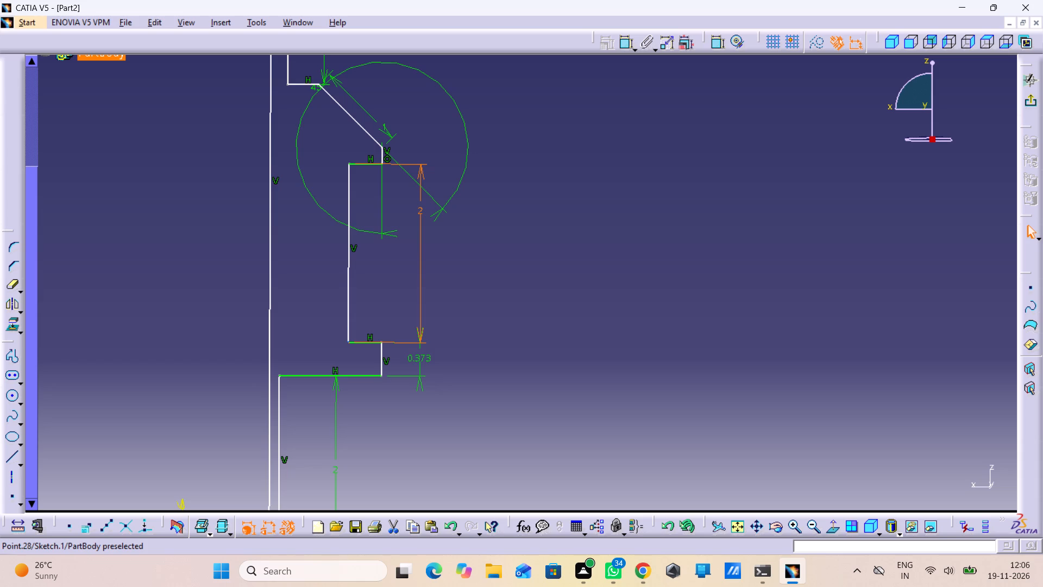
left_click_drag(349, 341, 469, 331)
left_click_drag(469, 331, 476, 329)
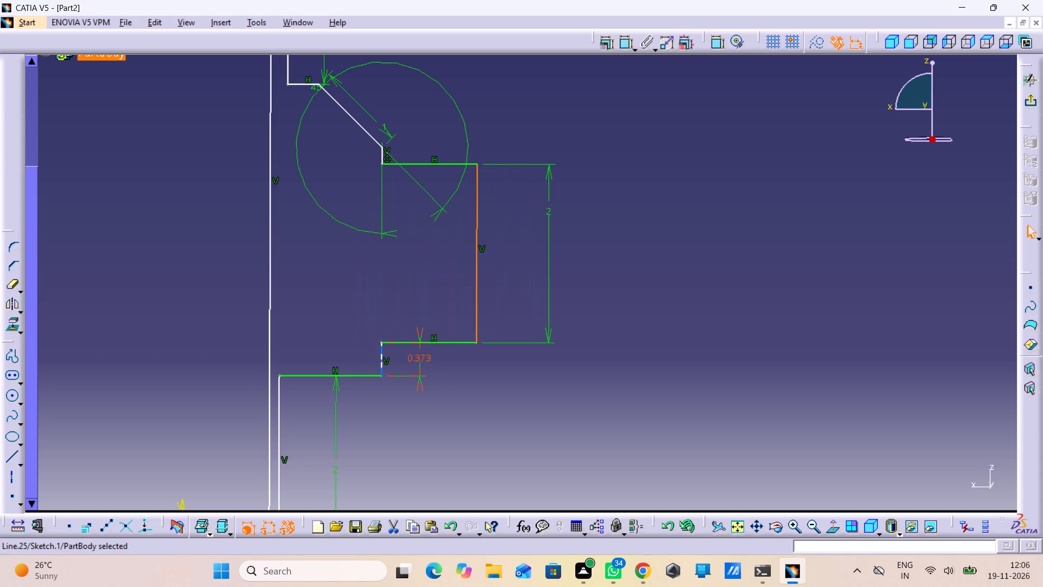
Set the height of the short vertical edge directly below the projection to 2 mm.
double_click(419, 357)
key("2")
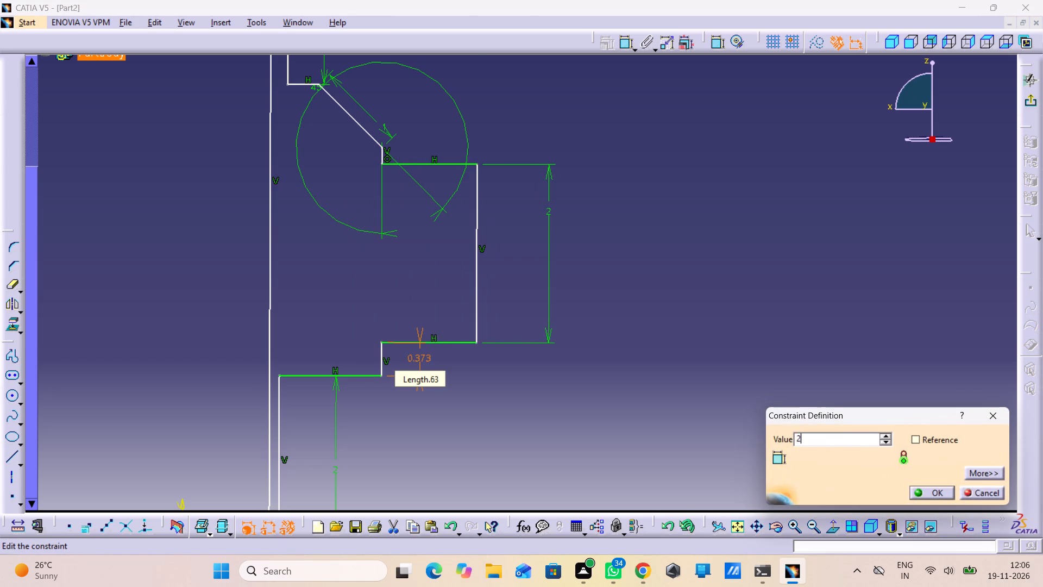
key("Return")
Raise the chamfer's lower end to just above the top edge of the 2 mm high projection.
middle_click_drag(499, 247, 492, 318)
right_click(499, 247)
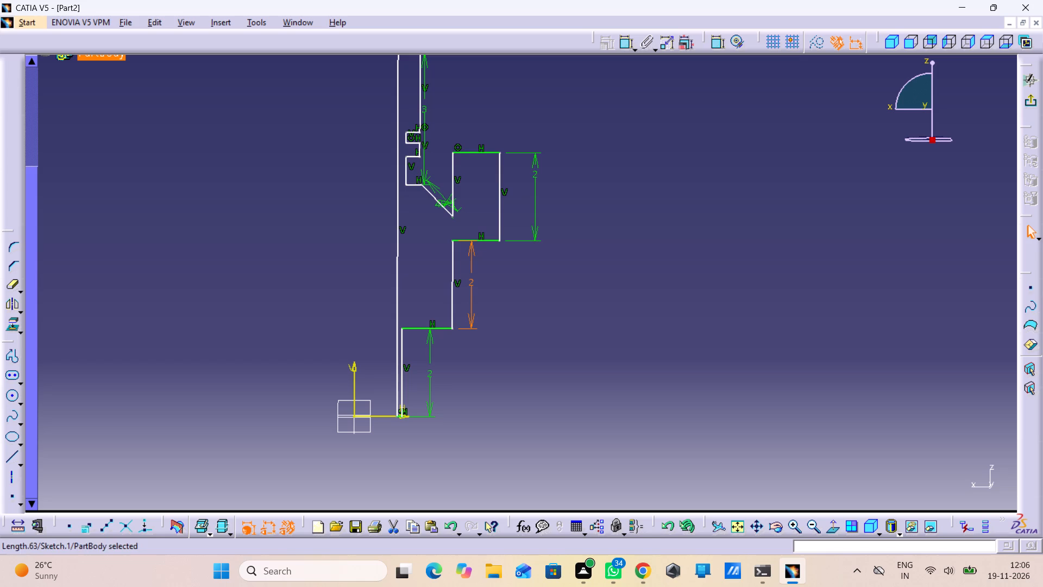
left_click_drag(451, 215, 451, 143)
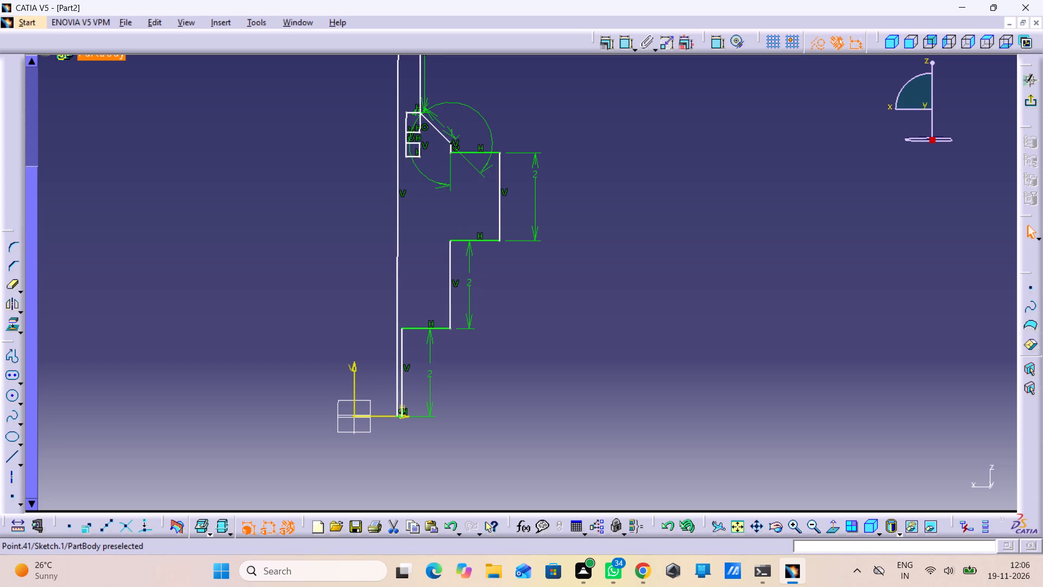
left_click_drag(451, 143, 454, 146)
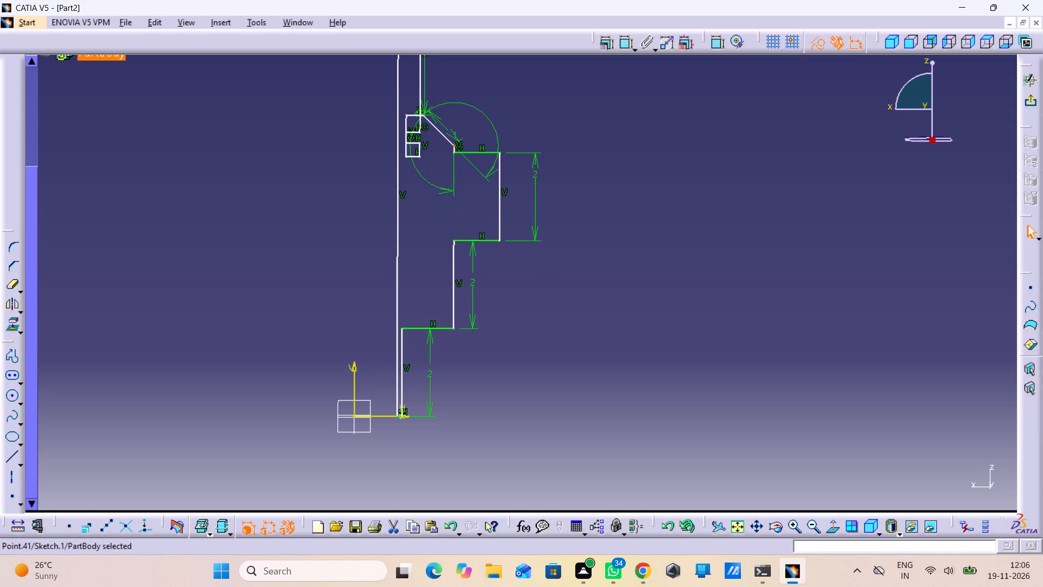
Move the notch corners up along the upper vertical edge so both notches sit one above the other, above the chamfer.
middle_click_drag(416, 177, 392, 307)
middle_click_drag(400, 243, 399, 191)
right_click_drag(400, 241, 400, 222)
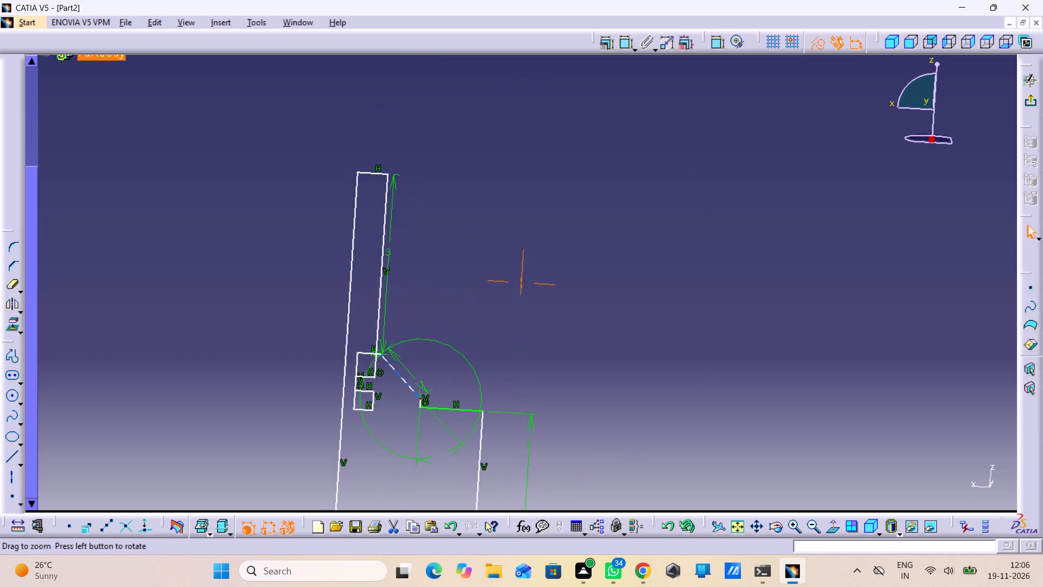
middle_click_drag(399, 191, 381, 146)
middle_click_drag(356, 328, 357, 291)
right_click_drag(359, 320, 357, 291)
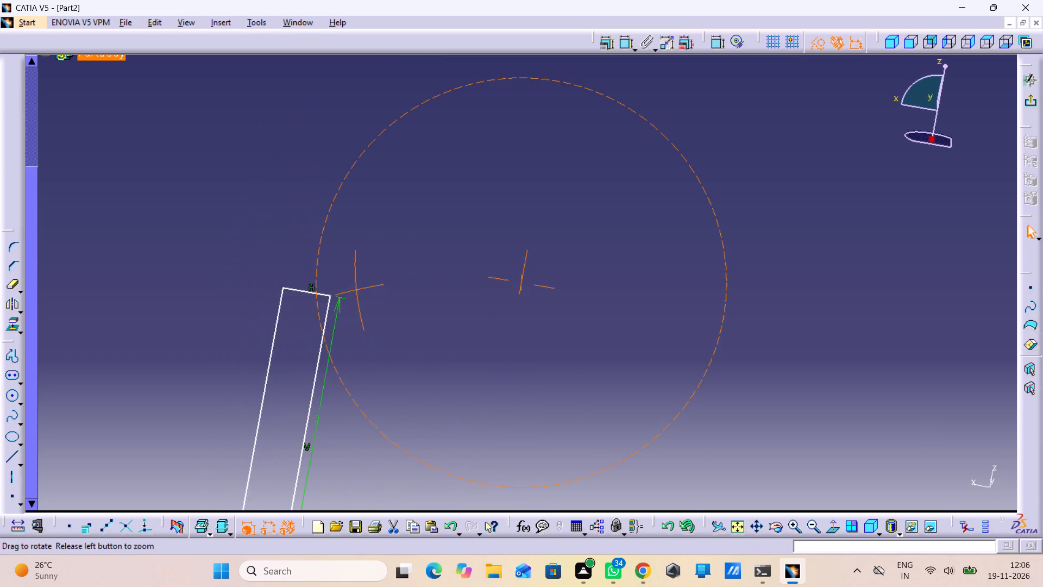
right_click_drag(357, 291, 363, 302)
middle_click_drag(357, 291, 363, 302)
middle_click_drag(368, 306, 556, 166)
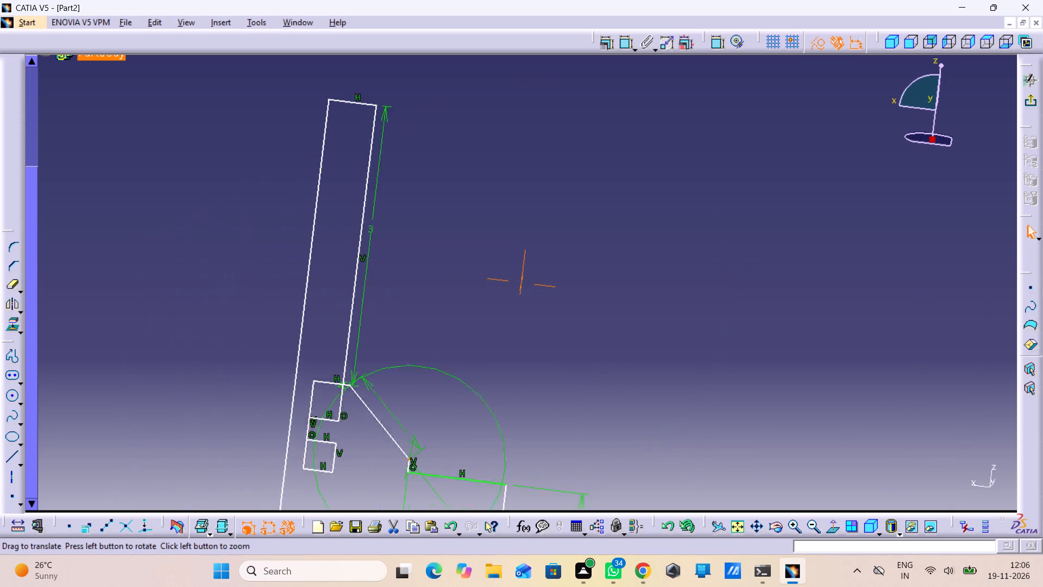
middle_click_drag(556, 166, 564, 155)
middle_click_drag(465, 338, 496, 284)
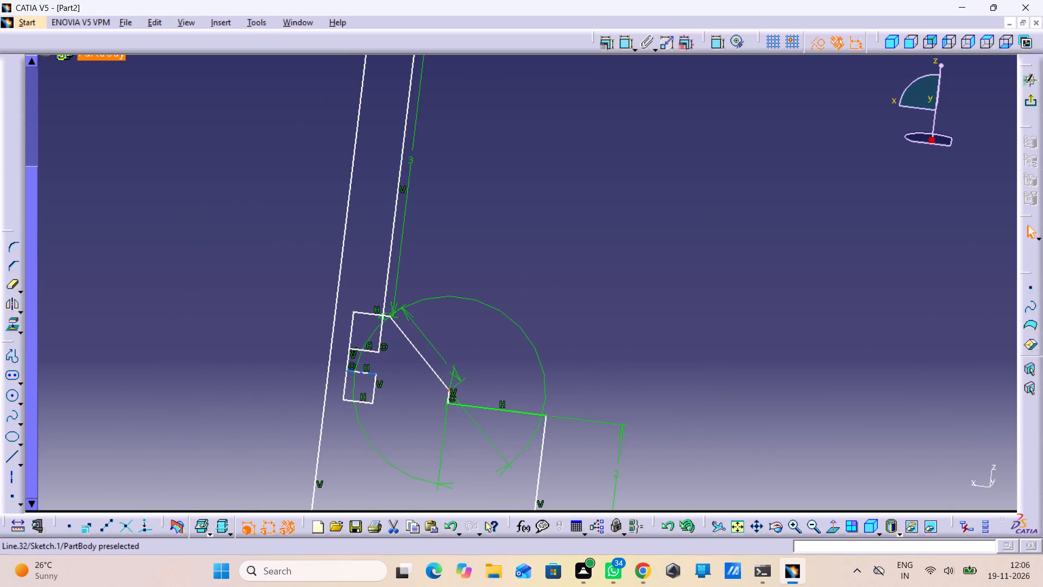
left_click_drag(374, 403, 387, 365)
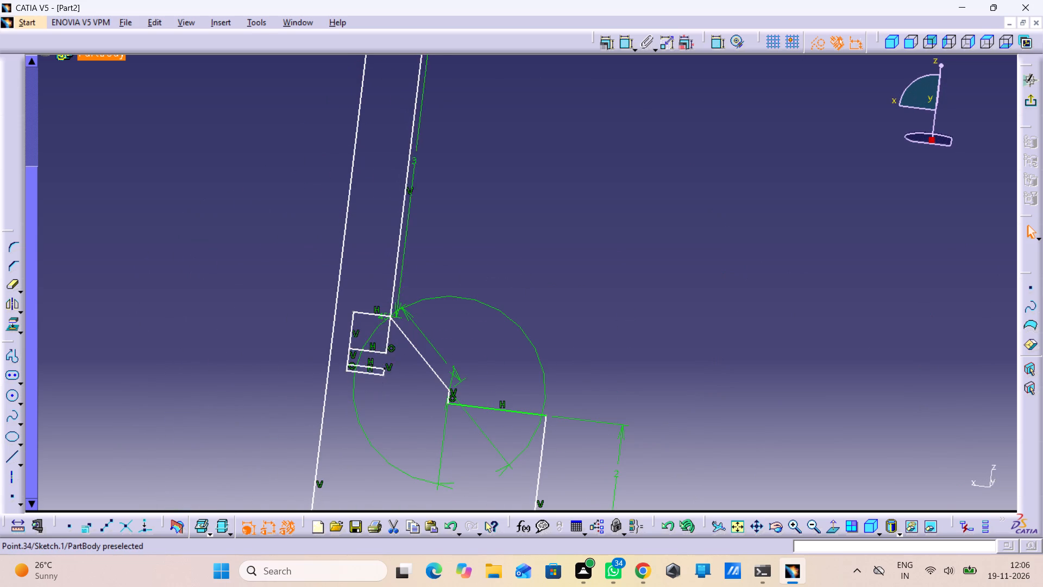
left_click_drag(387, 365, 437, 276)
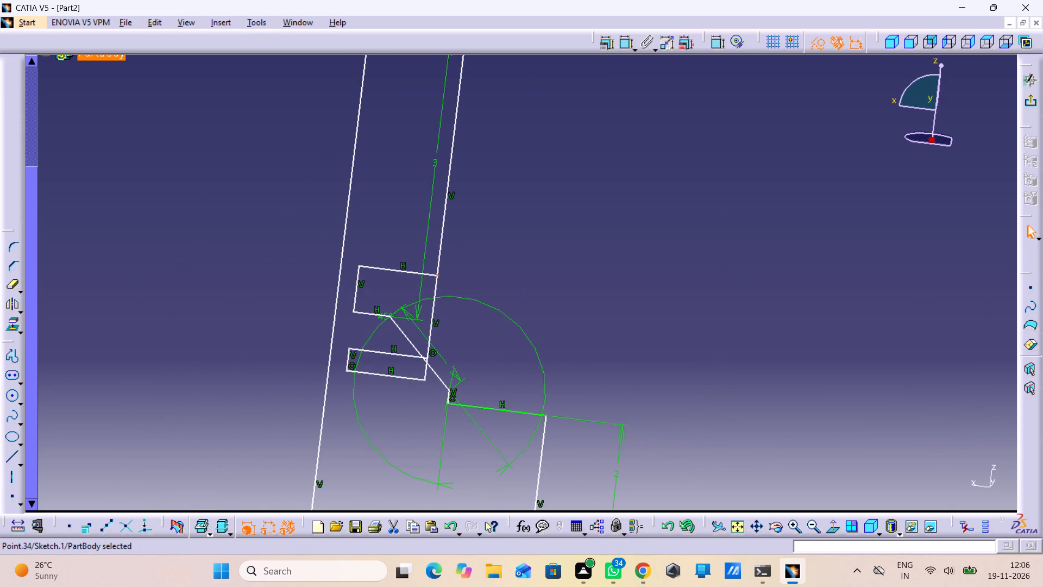
left_click_drag(422, 381, 426, 237)
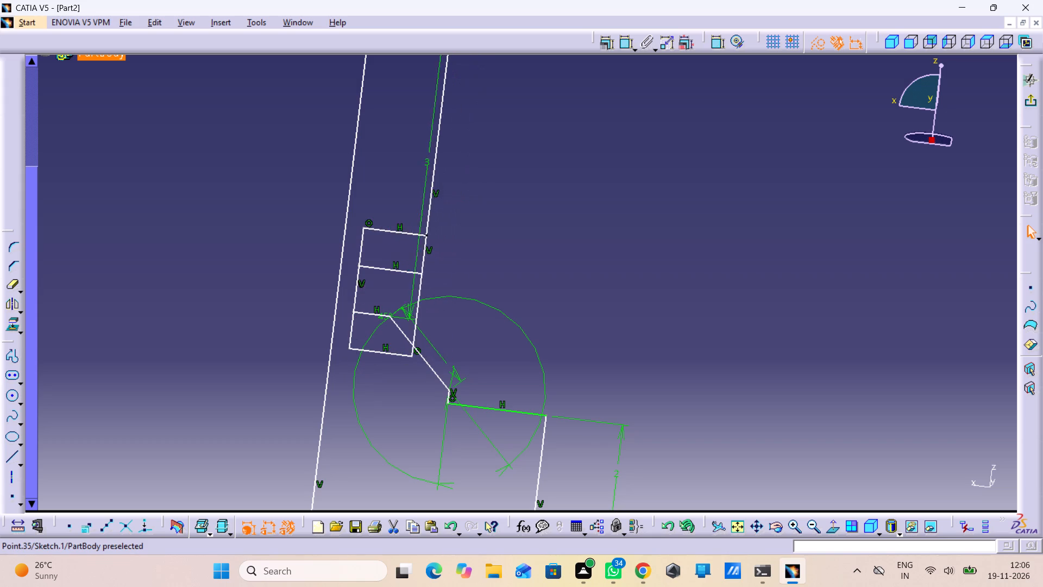
left_click_drag(426, 237, 418, 238)
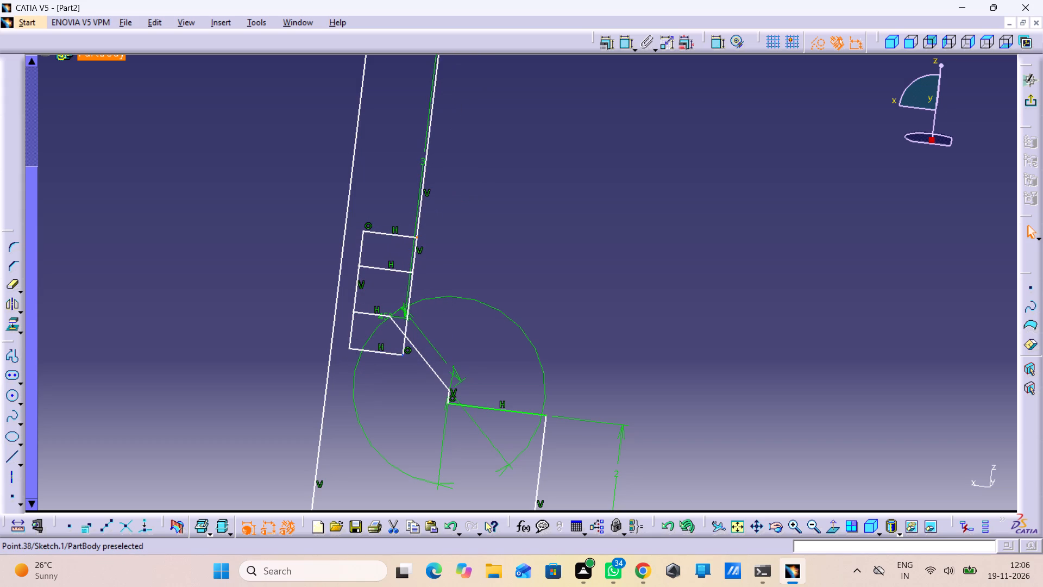
left_click_drag(401, 359, 424, 184)
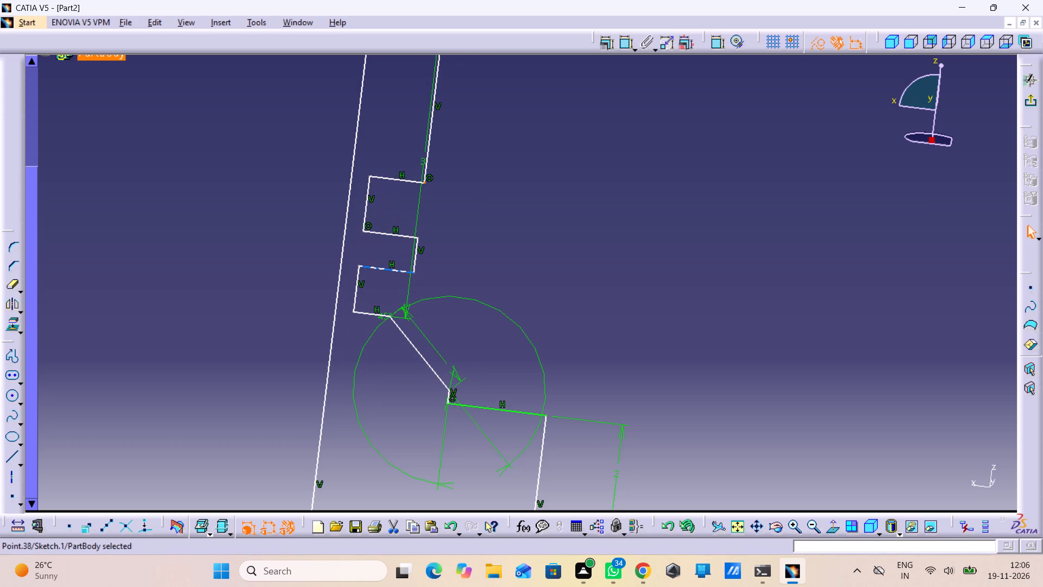
Delete the 45° angle constraint on the chamfer line.
left_click(398, 309)
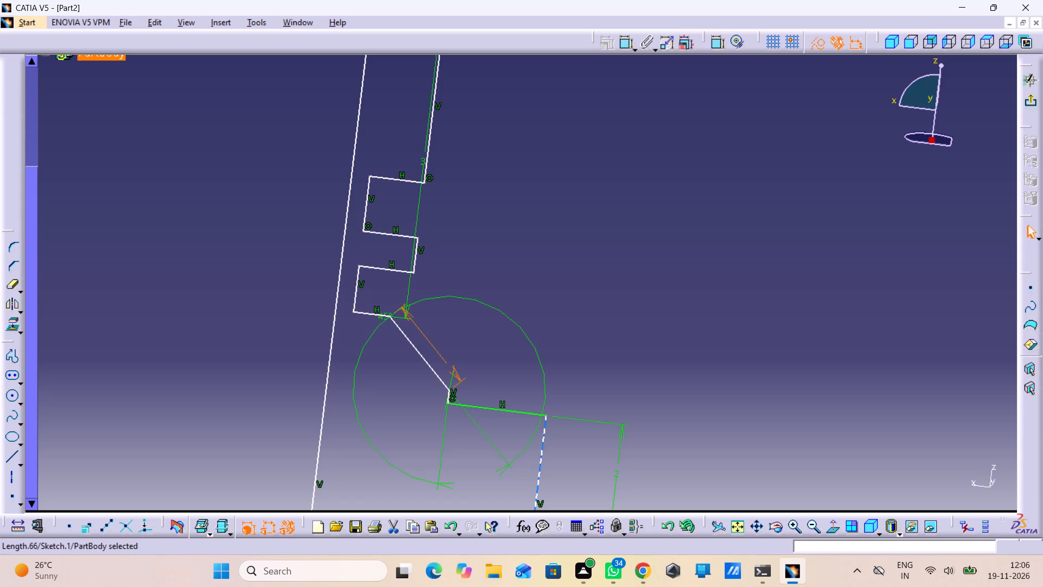
left_click(832, 531)
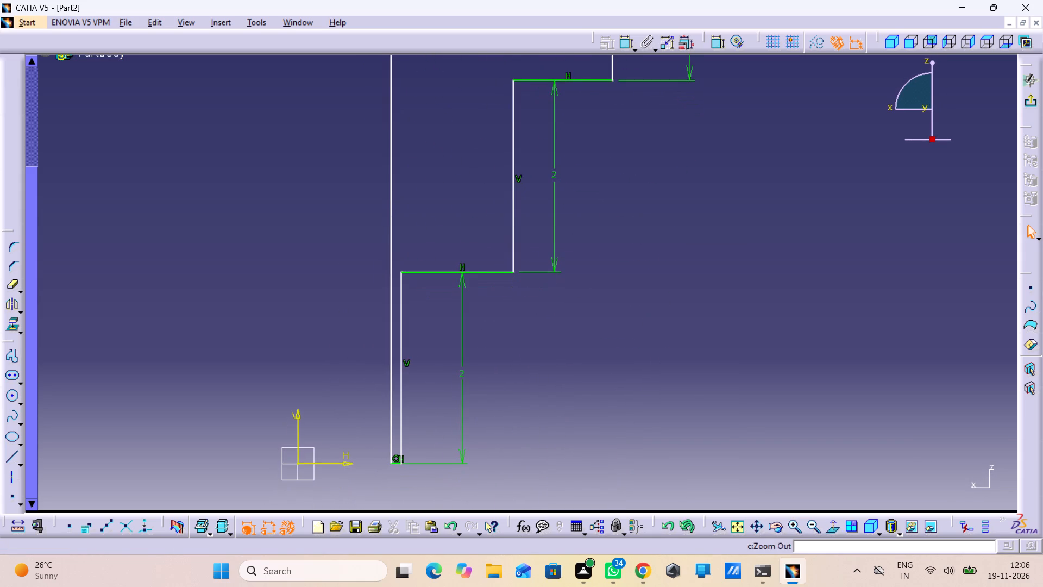
middle_click_drag(726, 449, 722, 554)
right_click(726, 449)
middle_click_drag(641, 474, 610, 586)
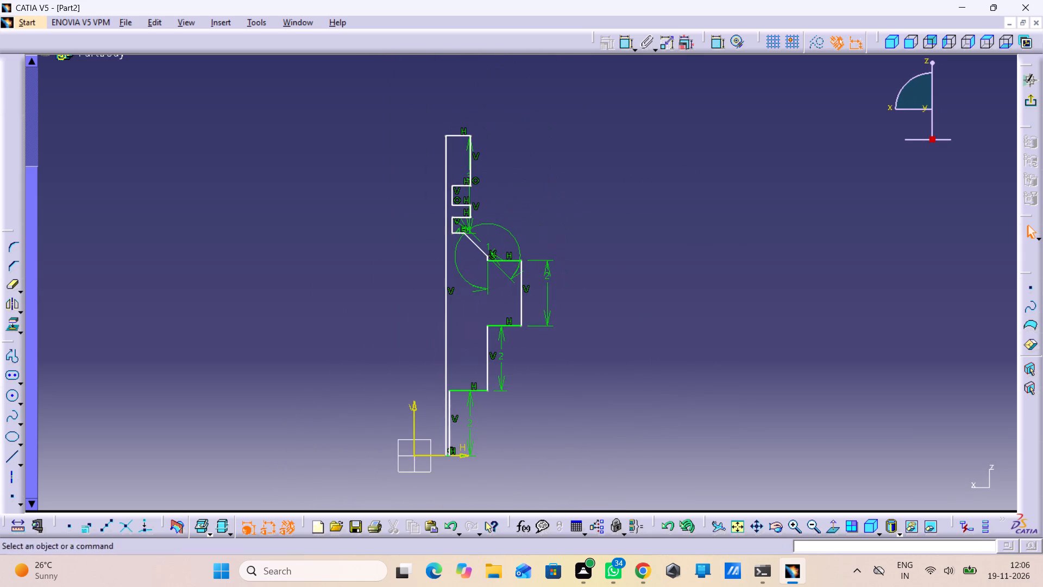
middle_click_drag(482, 454, 475, 327)
right_click_drag(482, 453, 482, 440)
middle_click_drag(422, 343, 588, 482)
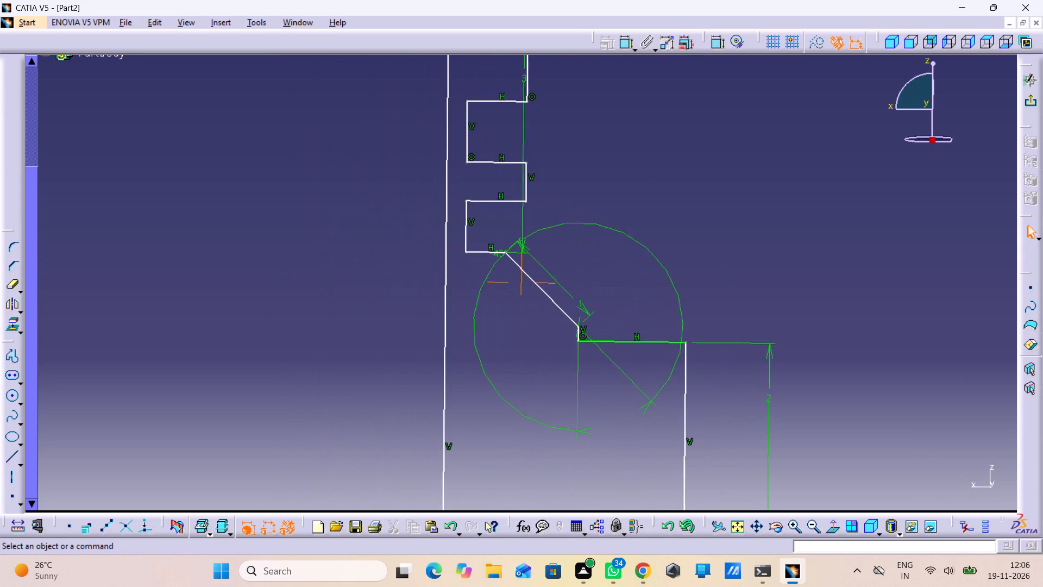
middle_click_drag(588, 482, 589, 485)
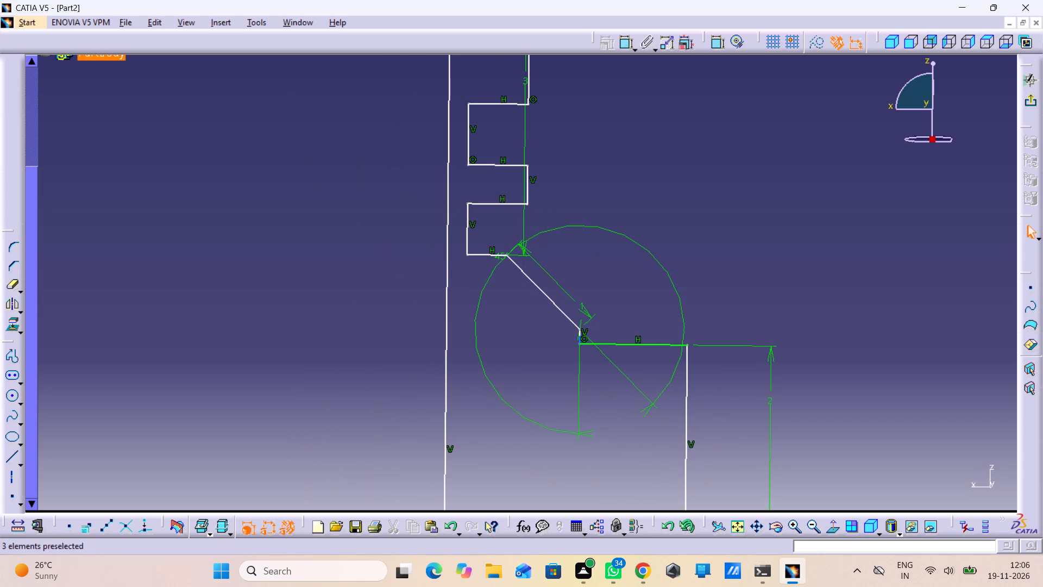
middle_click_drag(567, 378, 567, 297)
right_click(567, 378)
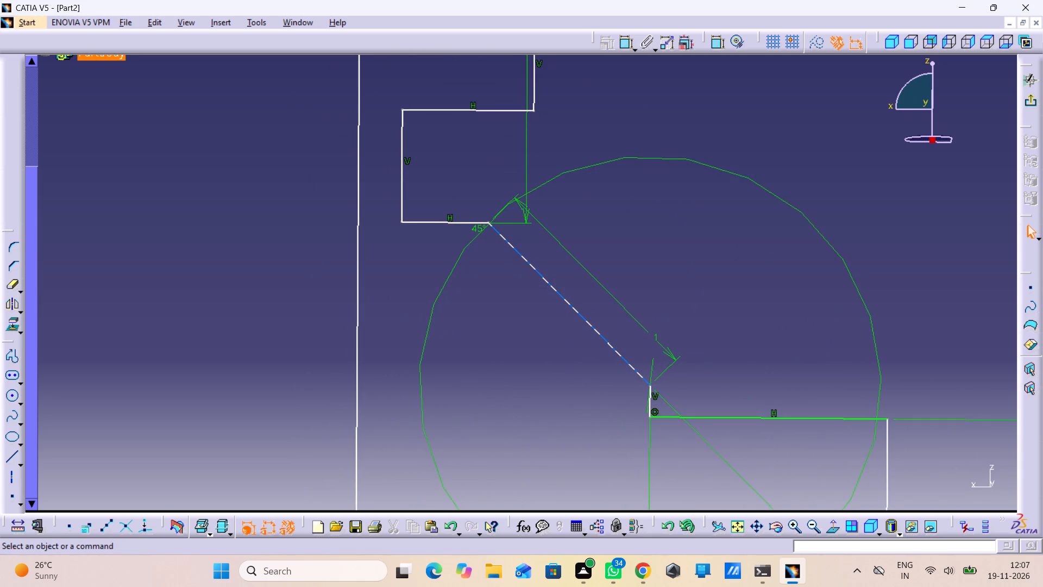
right_click(458, 253)
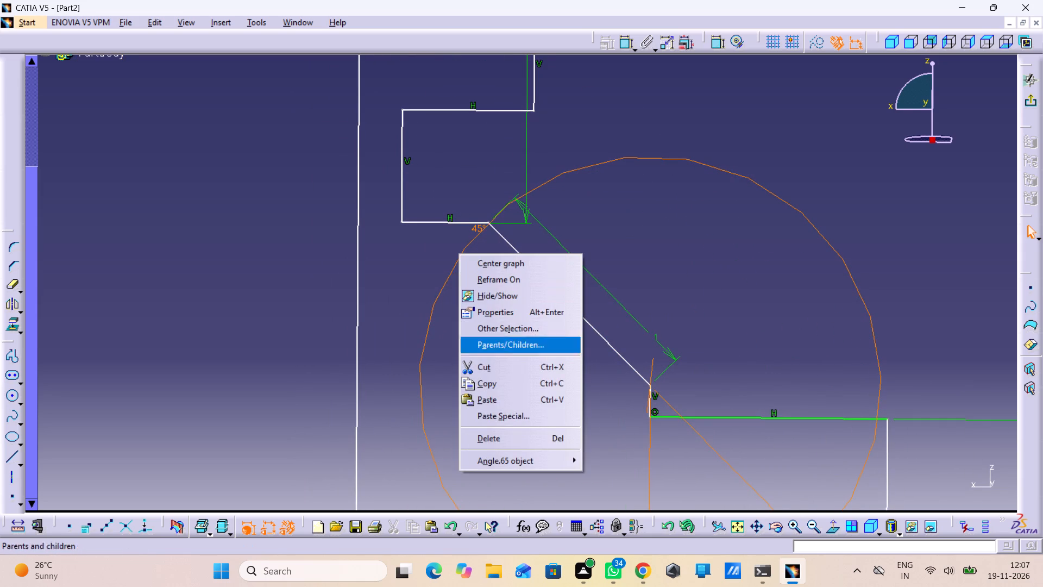
left_click(512, 438)
Reposition the 3 mm upper height dimension and the chamfer's length dimension clear of the profile lines.
middle_click_drag(510, 399, 510, 408)
right_click(510, 399)
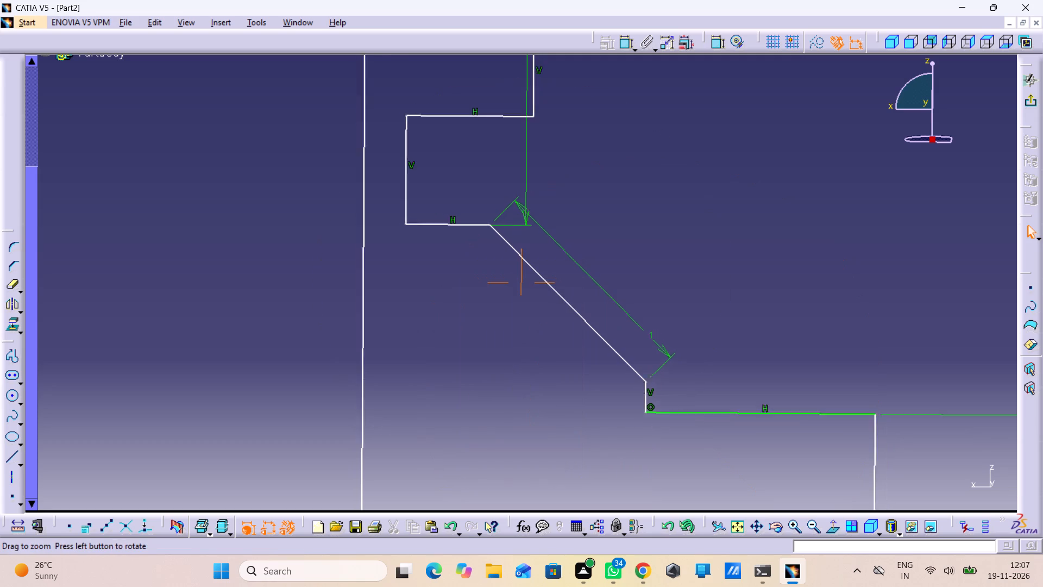
middle_click_drag(510, 408, 520, 473)
middle_click_drag(558, 416, 567, 446)
right_click(558, 416)
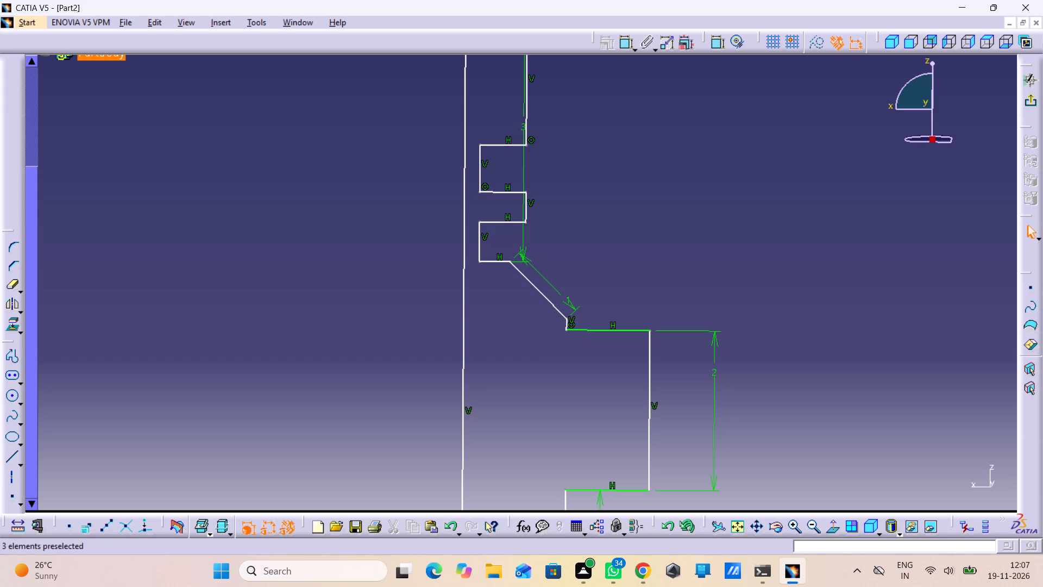
left_click_drag(522, 171, 585, 192)
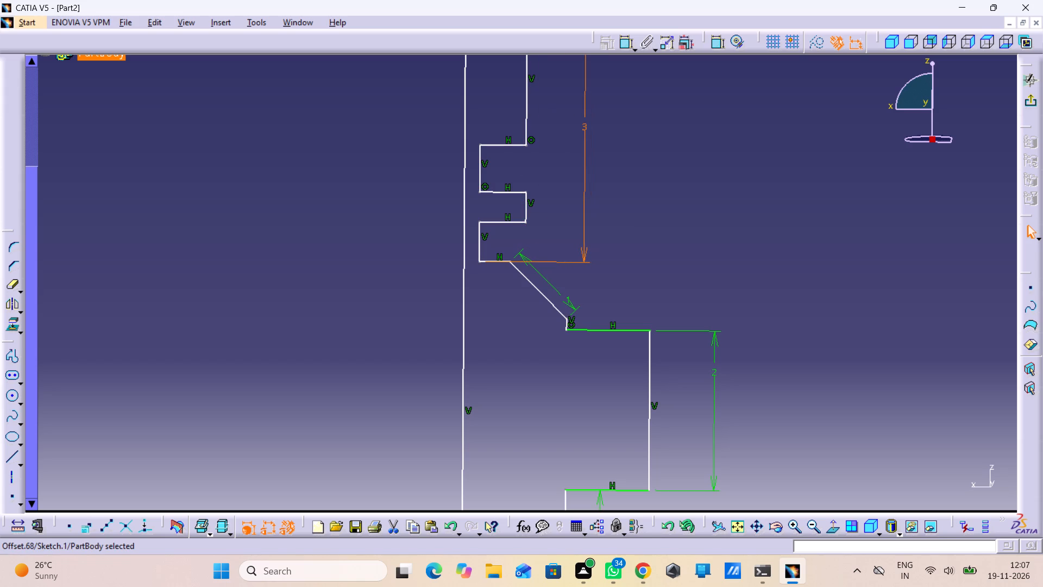
left_click_drag(566, 303, 550, 279)
left_click(690, 280)
Set the height dimension of the bottom section, beside the origin, to 5 mm.
middle_click_drag(690, 280, 702, 340)
right_click(690, 280)
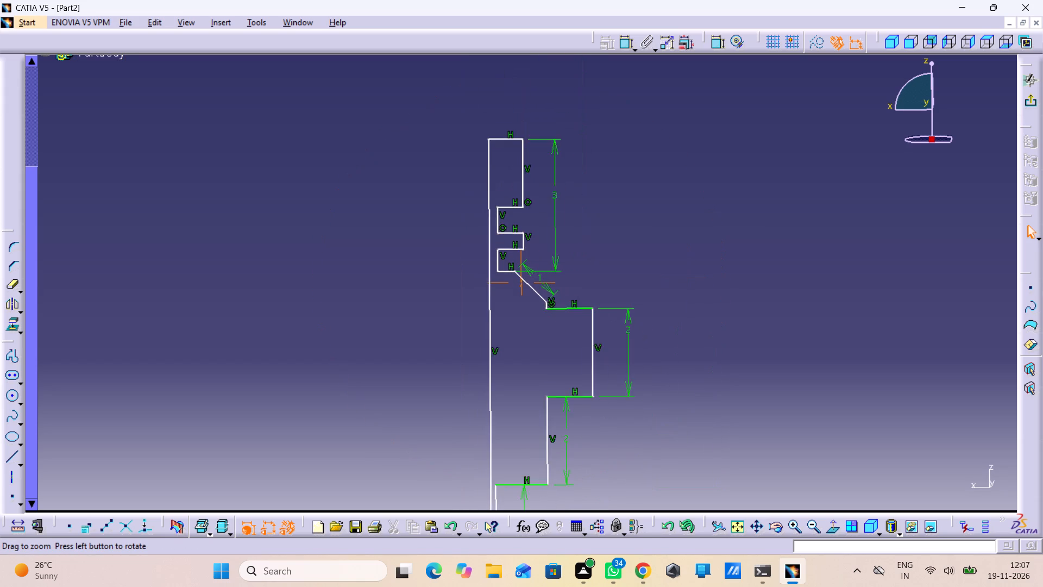
middle_click_drag(702, 340, 705, 347)
middle_click_drag(633, 484, 642, 371)
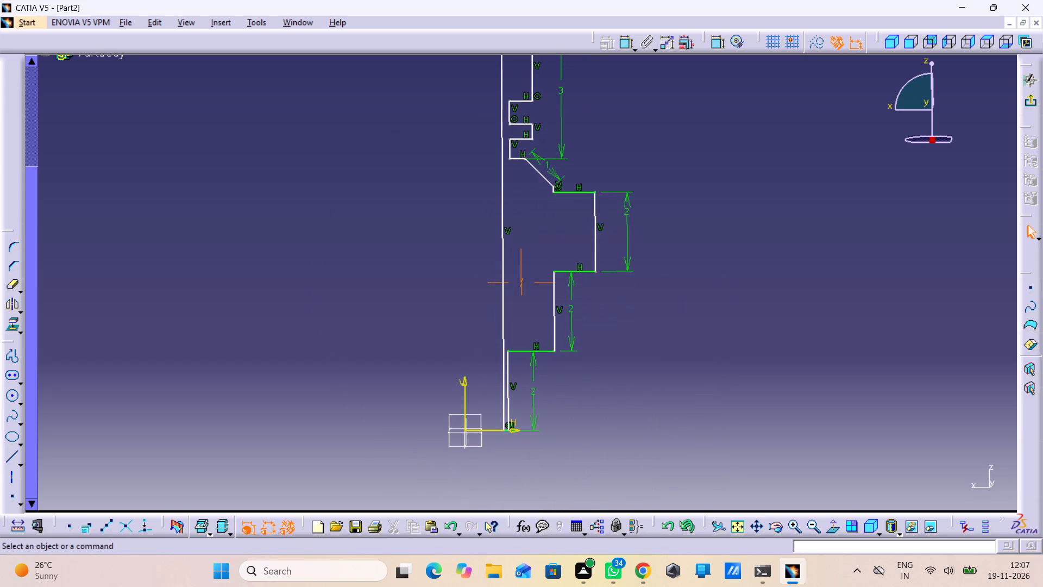
double_click(532, 393)
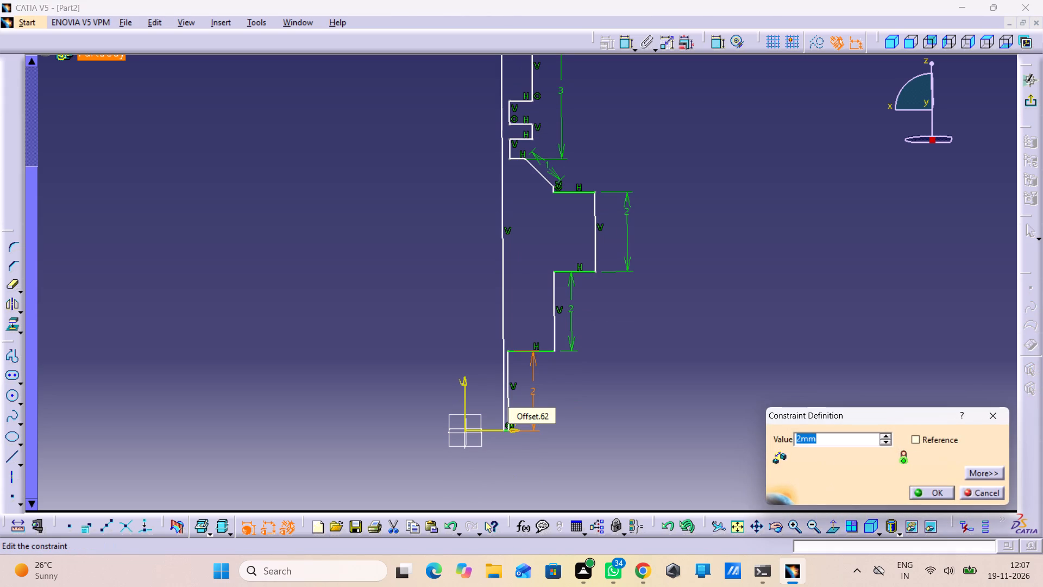
key("5")
key("Return")
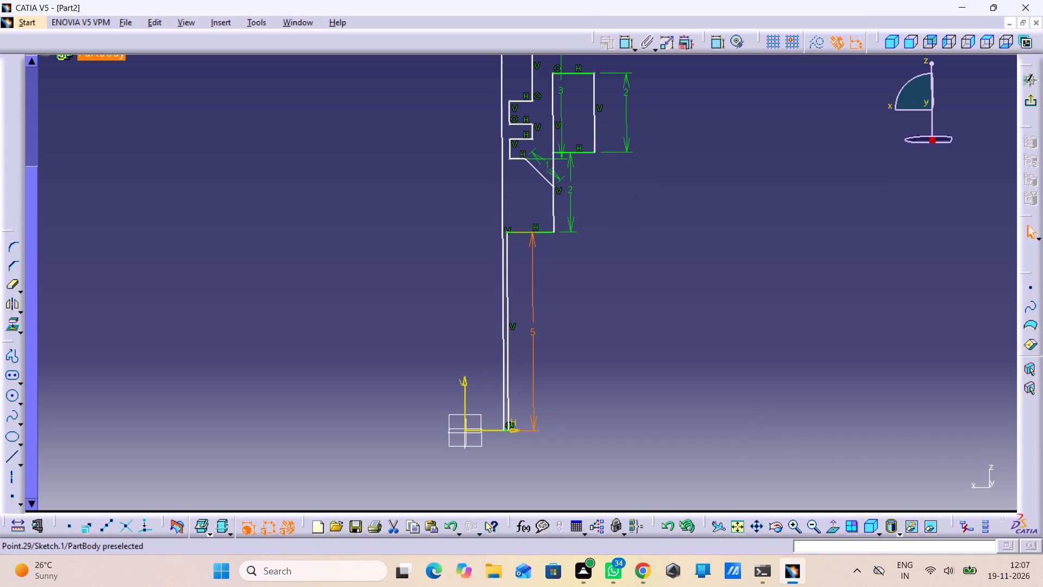
Adjust the widths of the projection and the step below it, and move the chamfer up to the projection's top edge.
left_click_drag(594, 74, 581, 127)
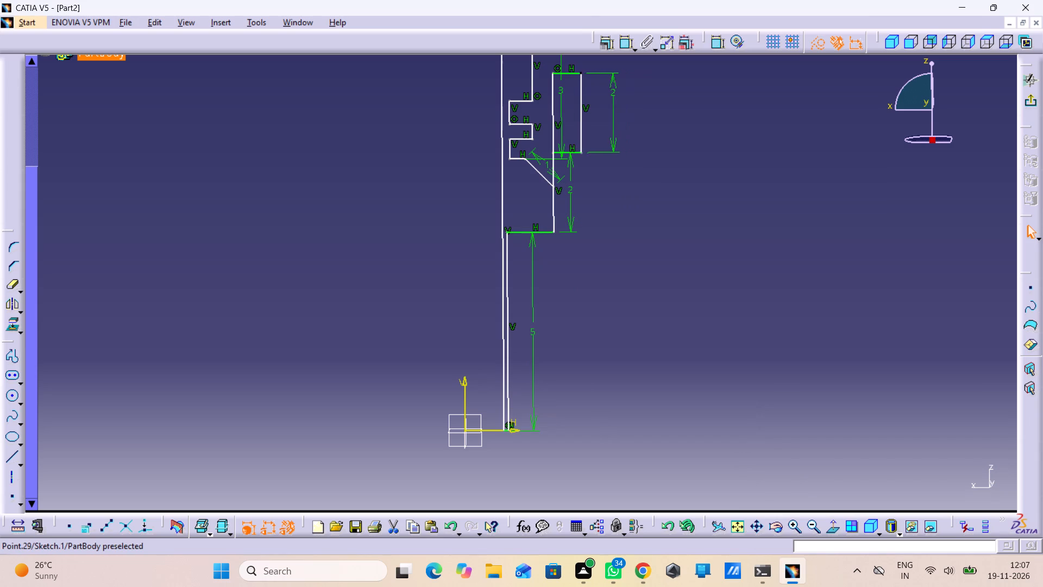
left_click_drag(581, 127, 600, 136)
left_click_drag(556, 73, 556, 89)
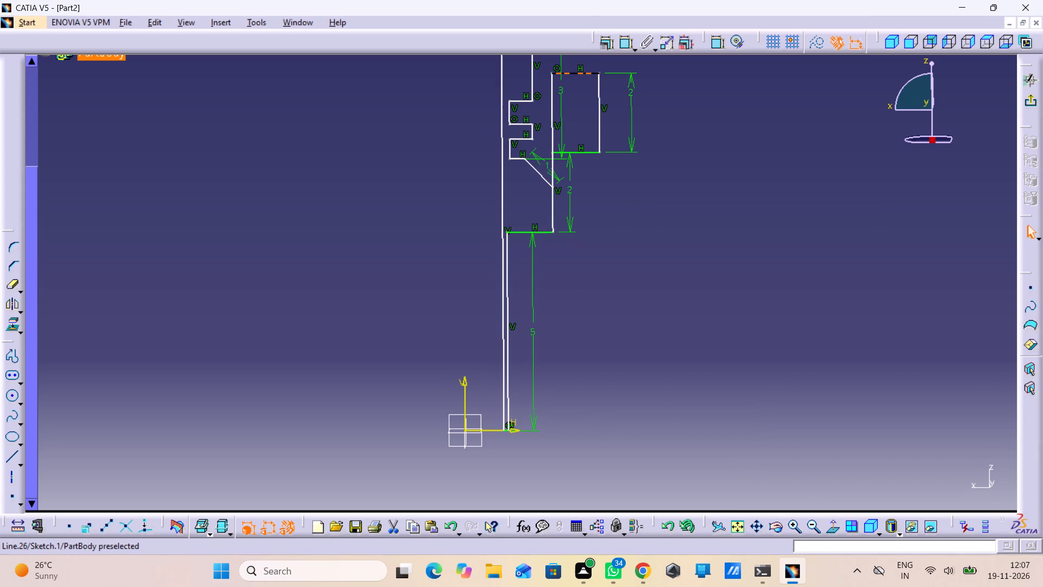
left_click_drag(556, 89, 560, 114)
left_click_drag(550, 179, 552, 177)
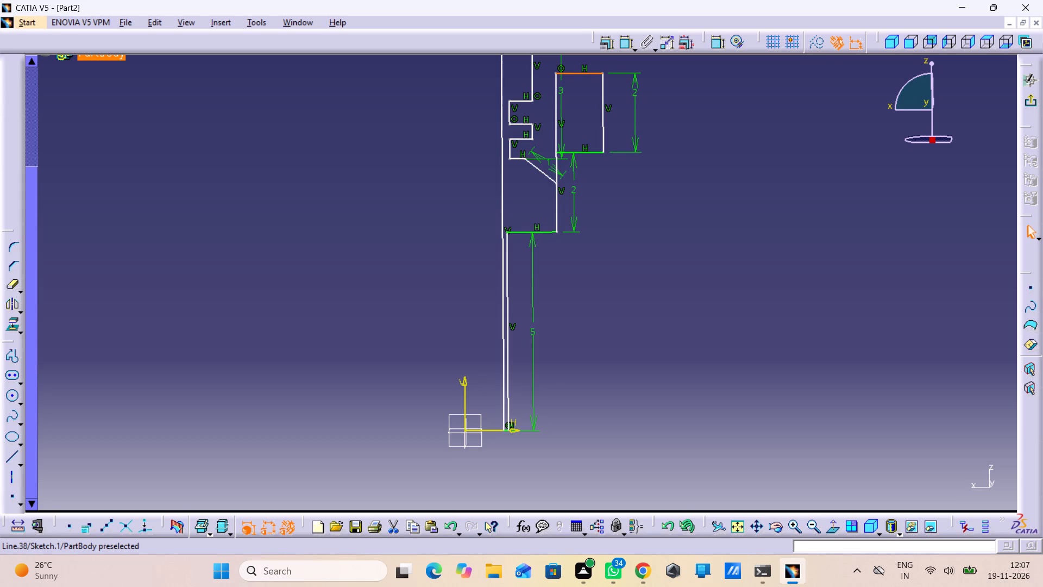
left_click_drag(552, 177, 554, 72)
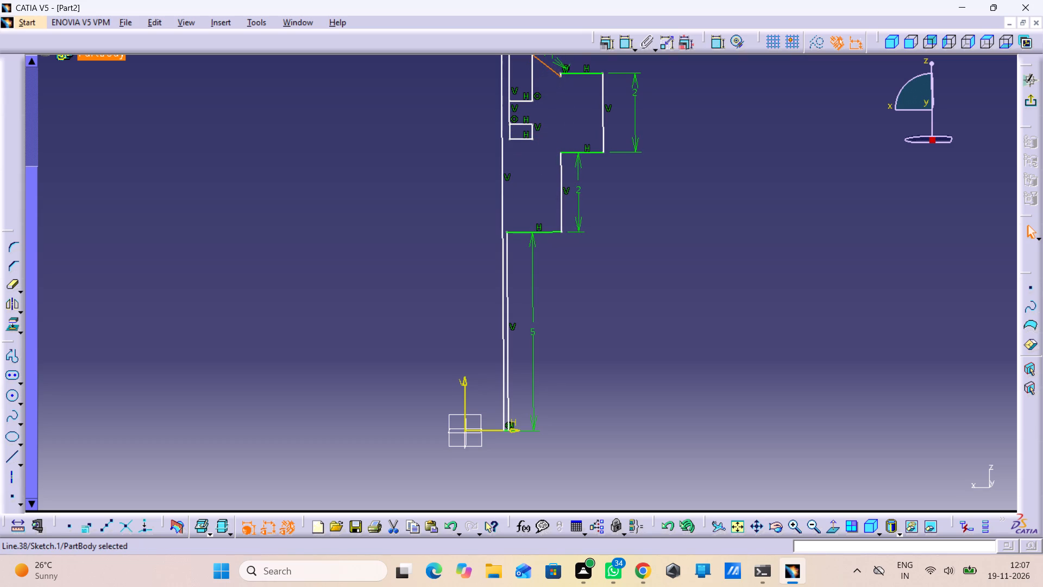
Raise both notches above the chamfer and widen the upper section until its outer edge lines up with the projection's outer edge.
middle_click_drag(560, 99, 558, 320)
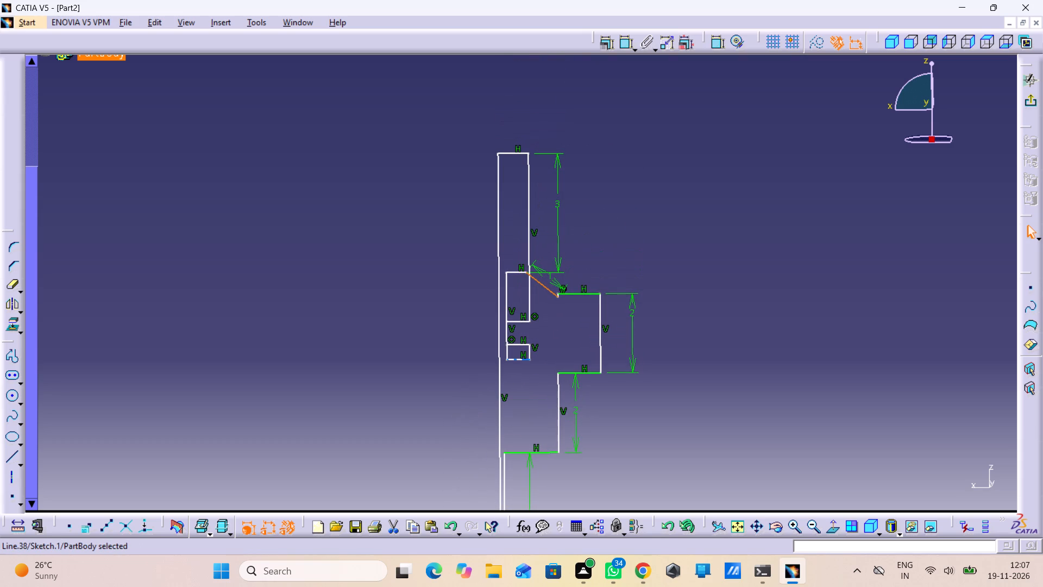
left_click_drag(527, 321, 545, 203)
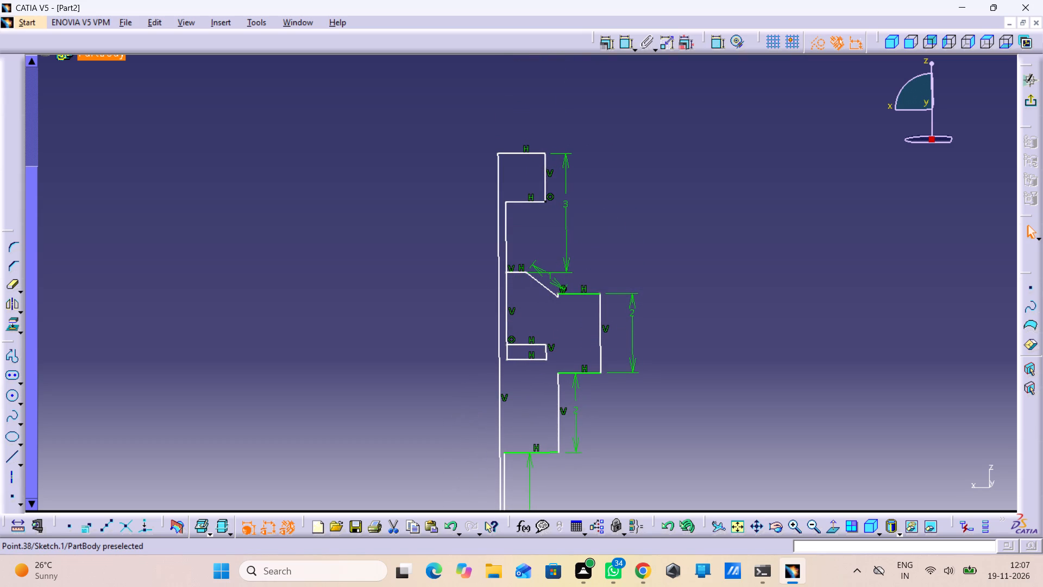
left_click_drag(545, 203, 554, 215)
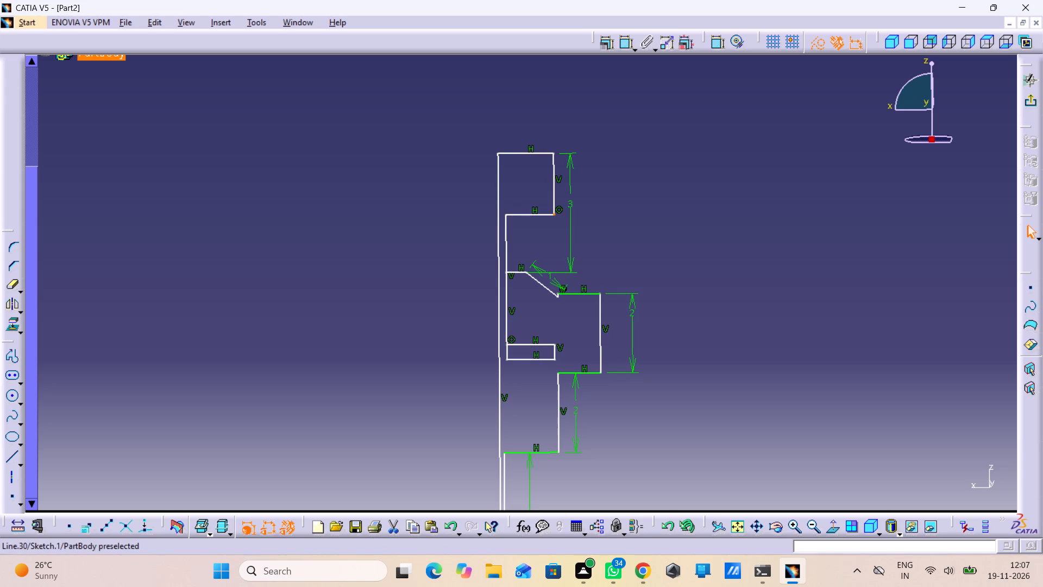
left_click_drag(552, 363, 577, 236)
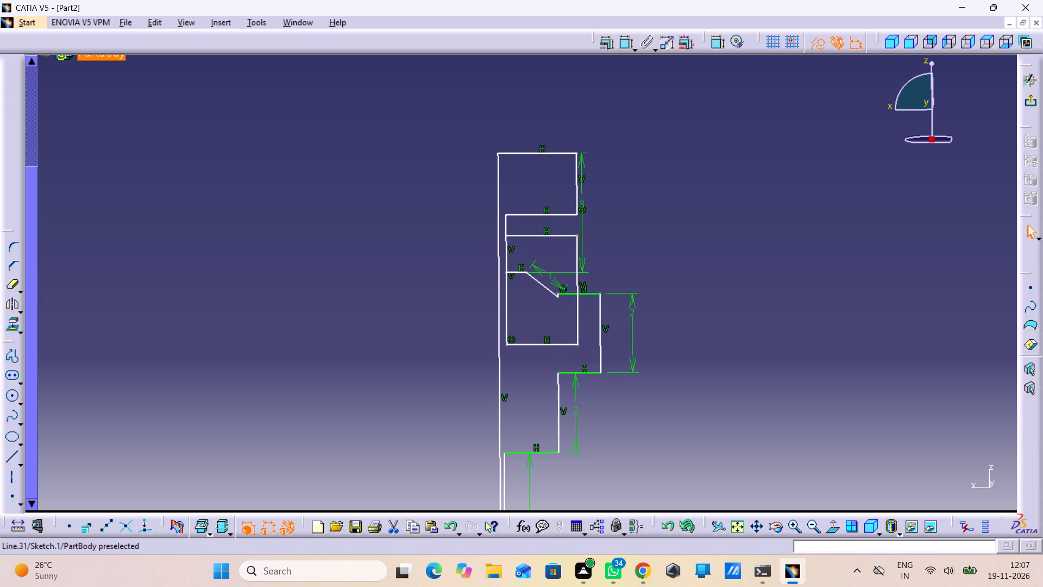
left_click_drag(576, 345, 581, 224)
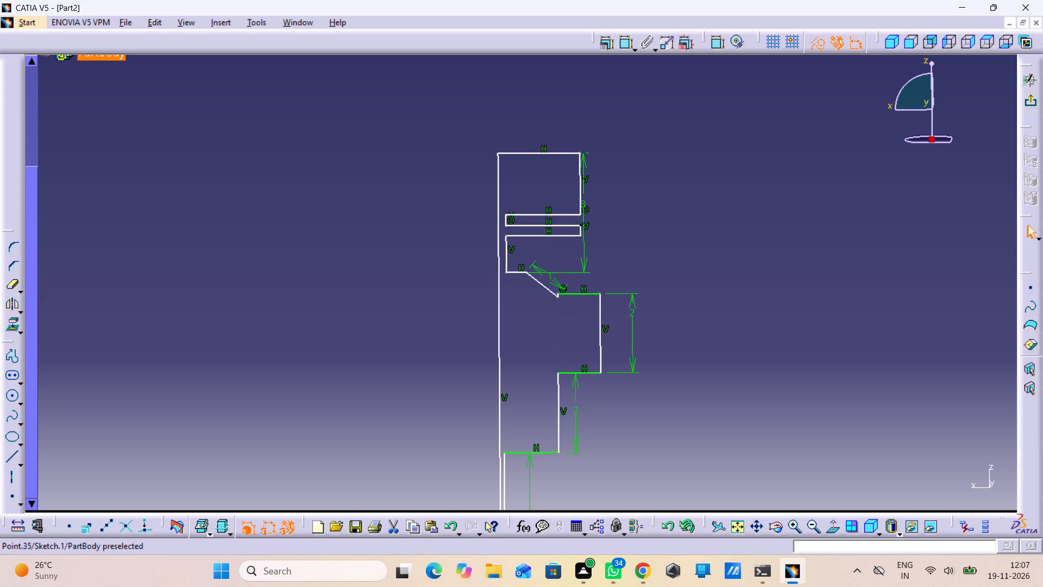
left_click_drag(581, 224, 605, 177)
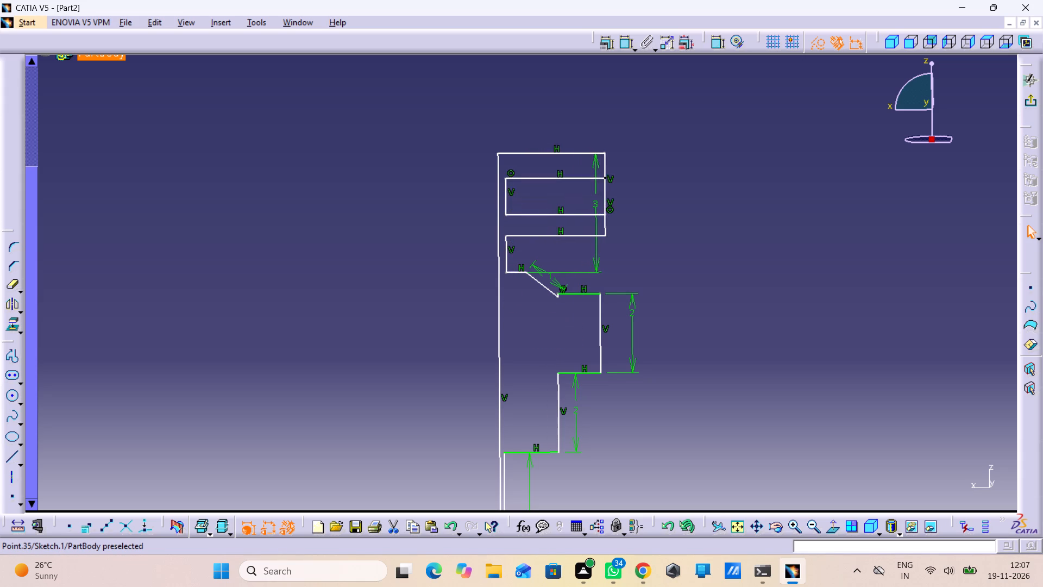
left_click_drag(605, 177, 601, 228)
left_click_drag(601, 214, 601, 179)
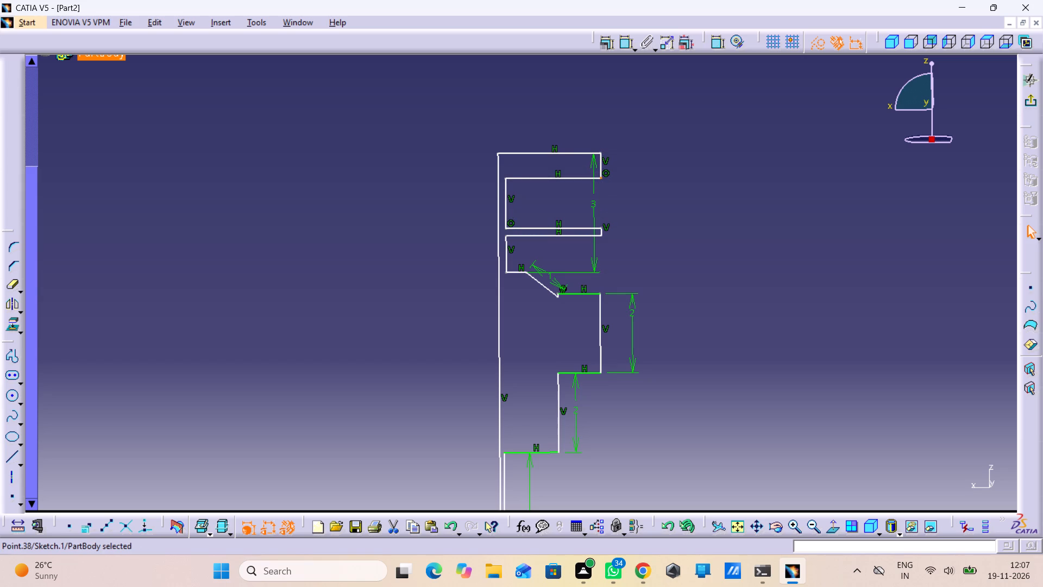
Move the notches' inner vertical edges outward to make both notches shallower.
left_click_drag(505, 202, 570, 199)
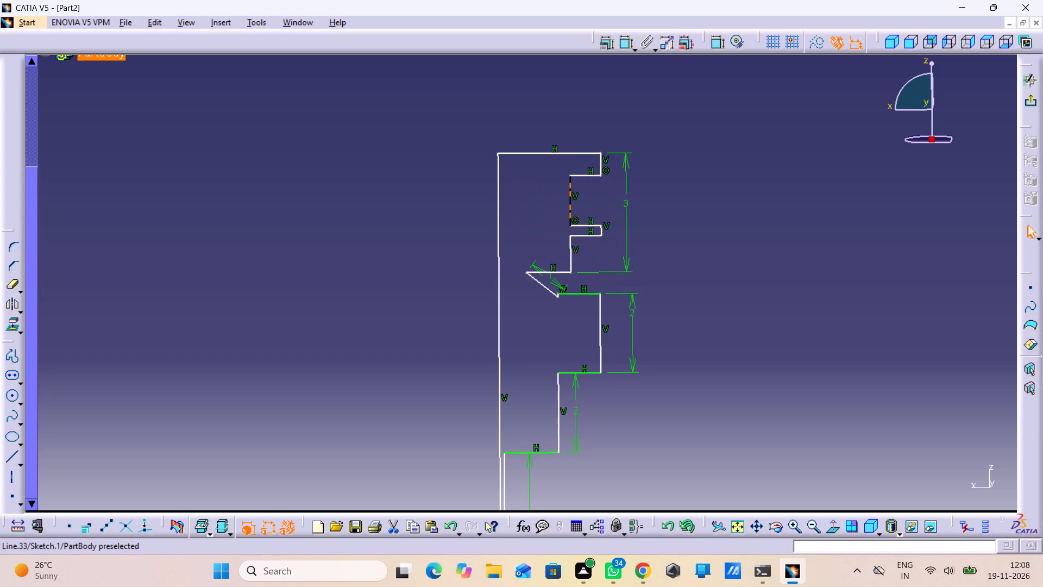
Move the notches' inner vertical edges further outward to reduce their depth.
left_click_drag(570, 199, 580, 199)
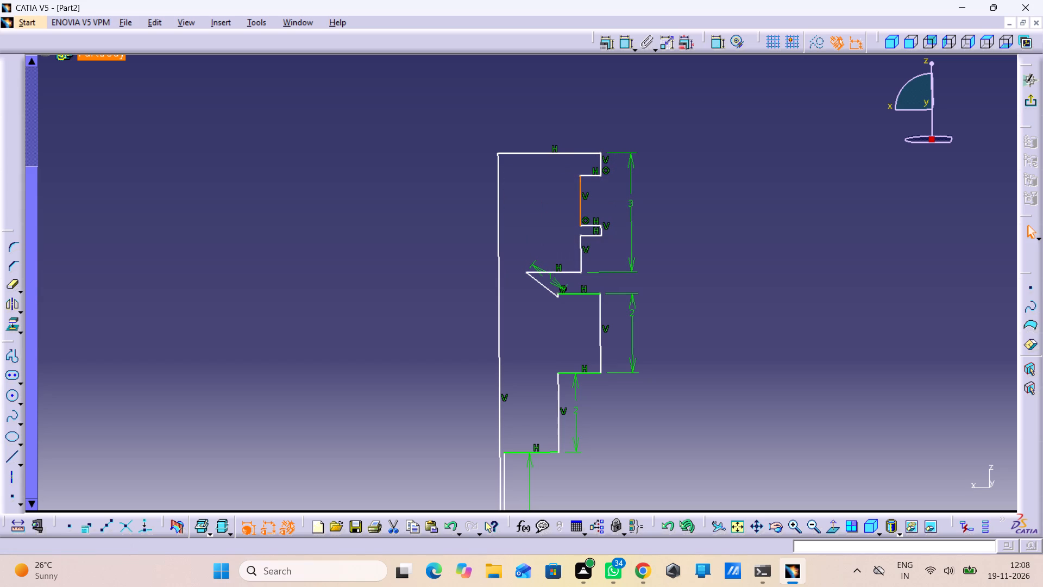
Move the chamfer's lower end and the step below outward past the upper section, and extend the projection beyond them.
left_click_drag(558, 300, 607, 288)
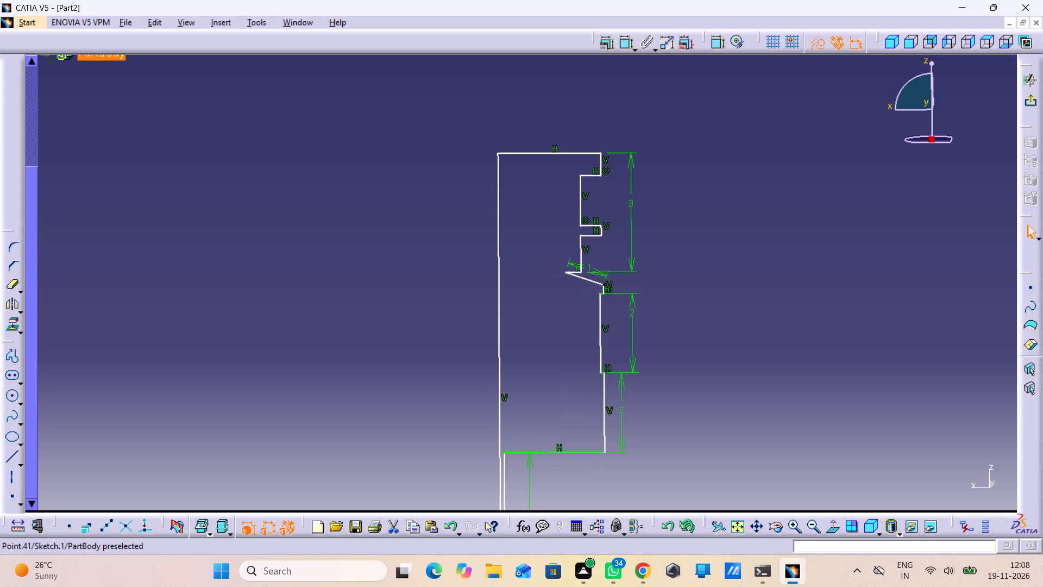
left_click_drag(607, 288, 638, 286)
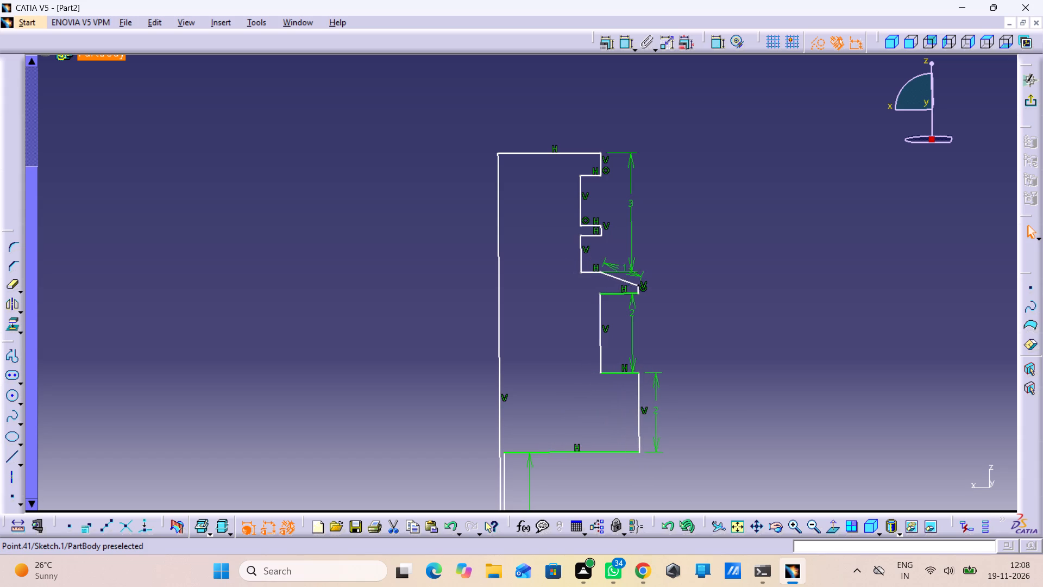
left_click_drag(638, 286, 624, 282)
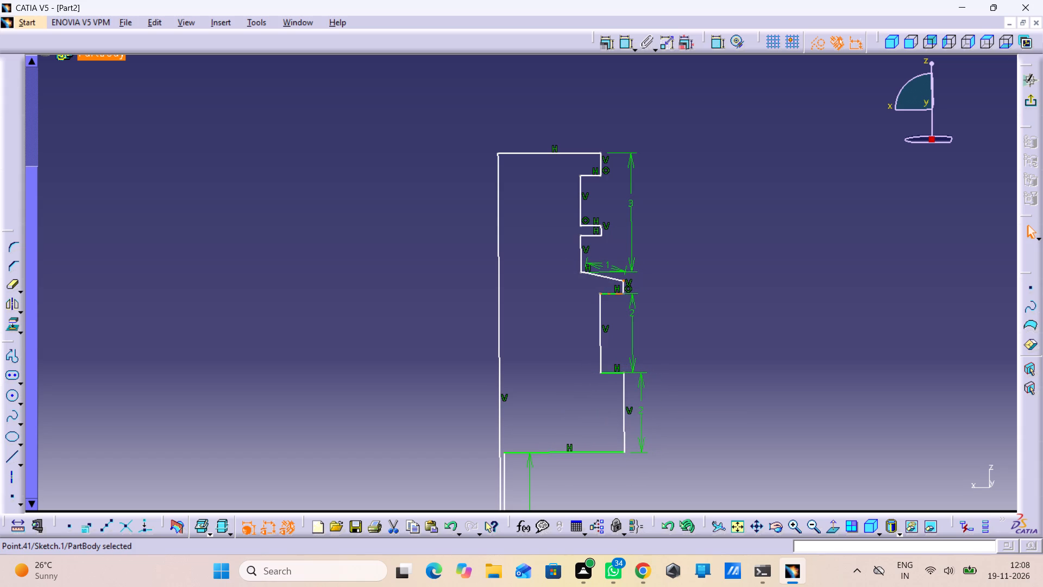
left_click_drag(600, 313, 675, 315)
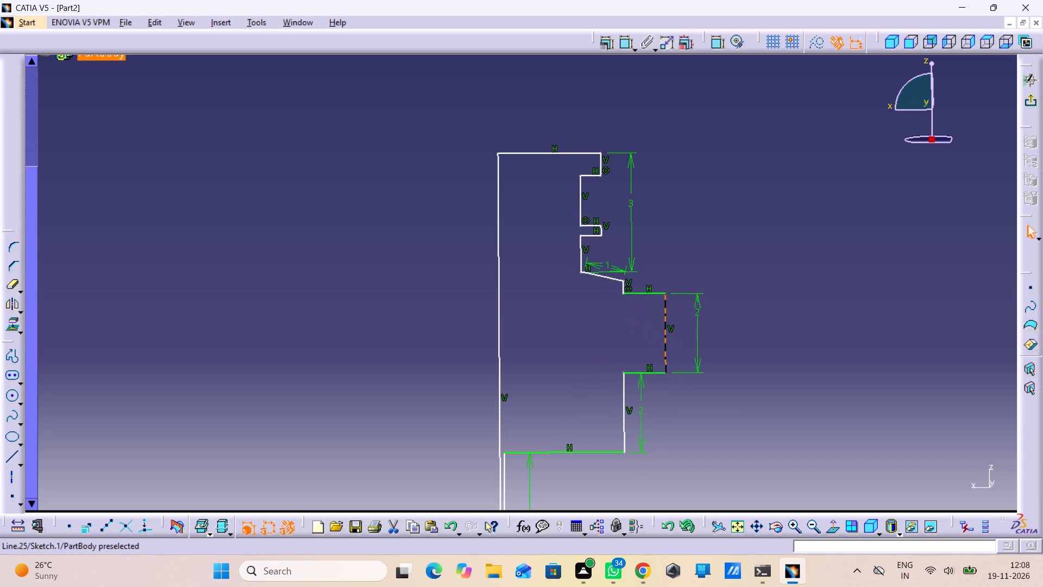
left_click_drag(675, 315, 650, 316)
Reshape the chamfer by moving both its ends outward, leaving a short vertical edge between it and the projection's top.
middle_click_drag(614, 328, 621, 214)
right_click_drag(613, 328, 610, 310)
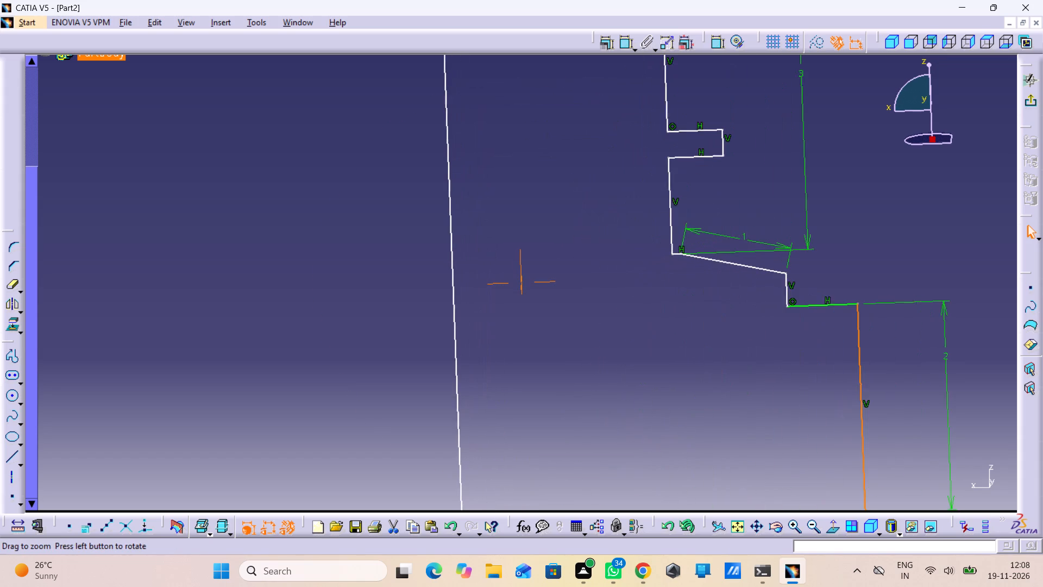
middle_click_drag(621, 214, 624, 213)
middle_click_drag(681, 309, 673, 332)
right_click_drag(681, 309, 673, 332)
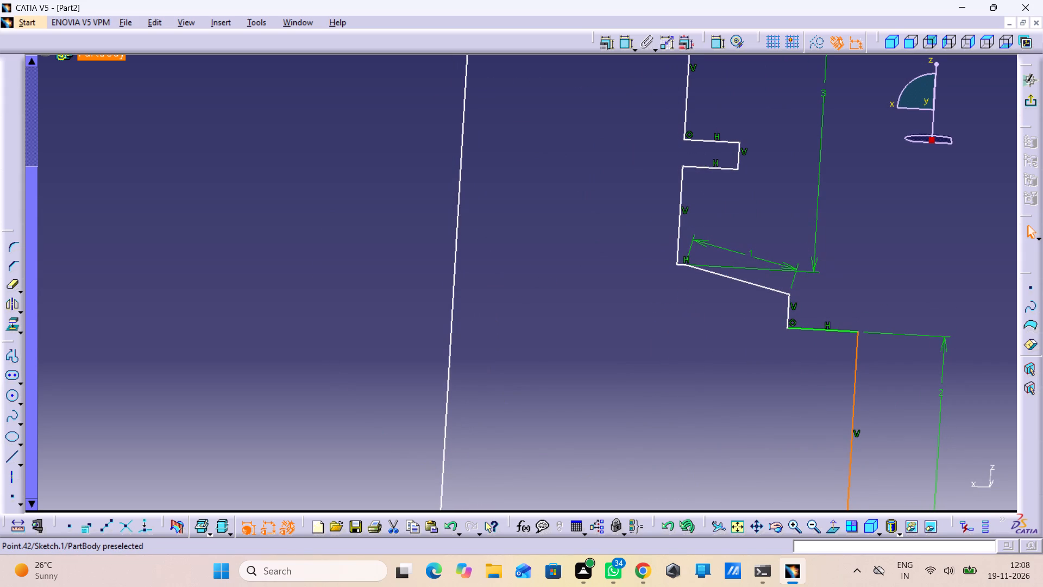
left_click_drag(688, 268, 729, 242)
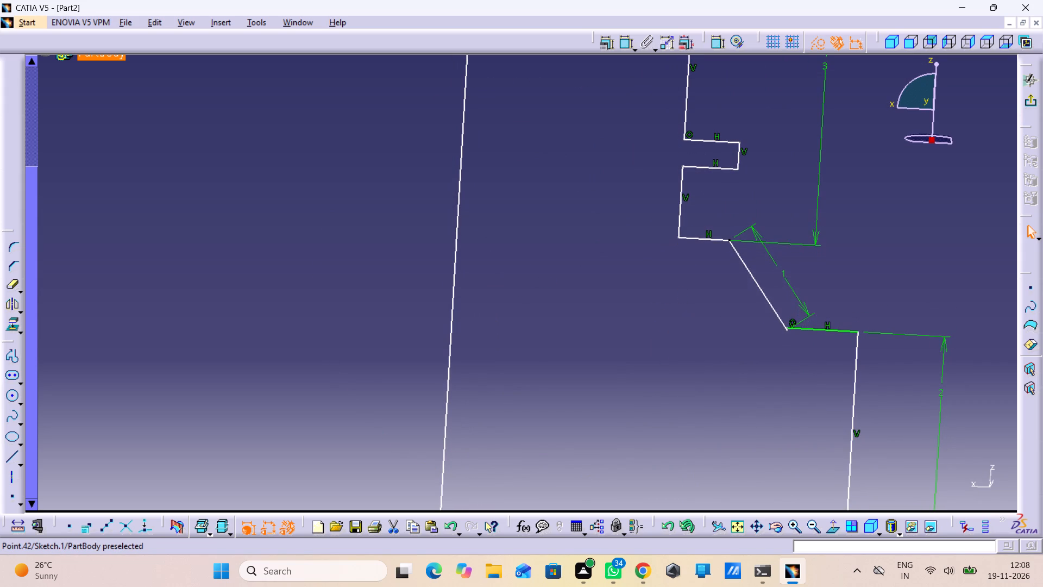
left_click_drag(729, 242, 729, 240)
left_click_drag(786, 330, 788, 313)
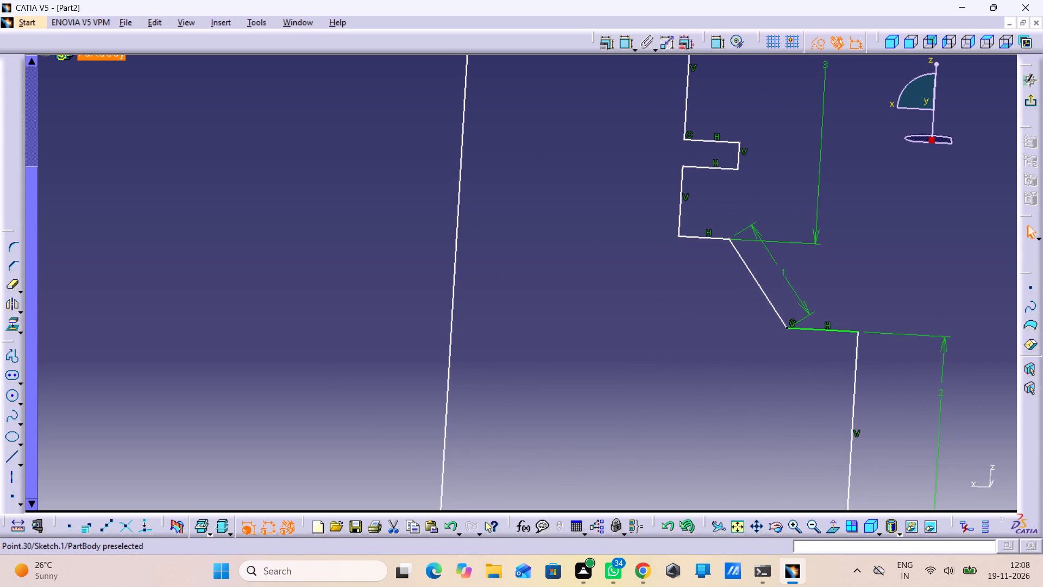
left_click_drag(788, 313, 819, 234)
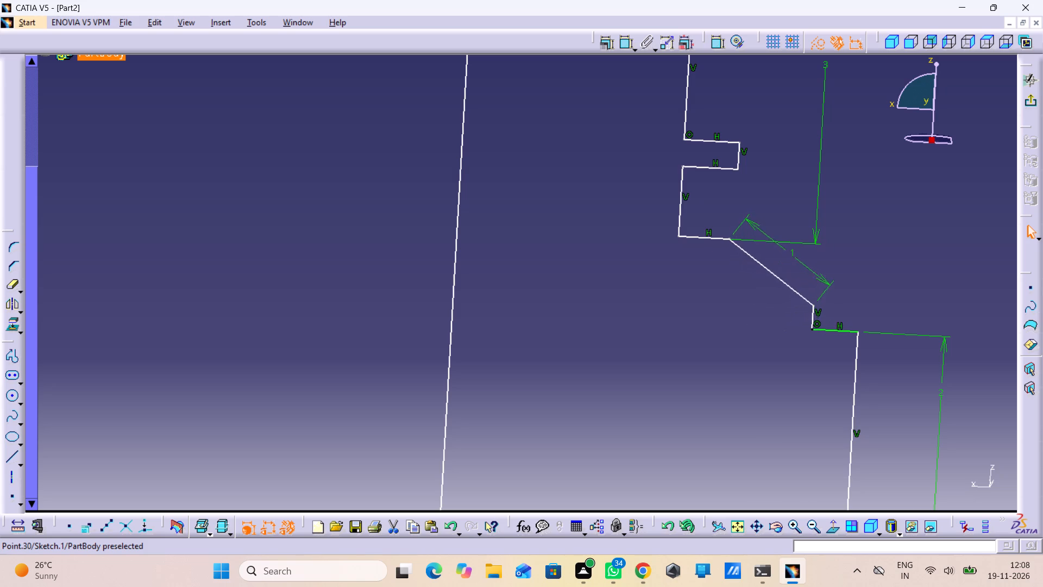
left_click_drag(819, 234, 824, 216)
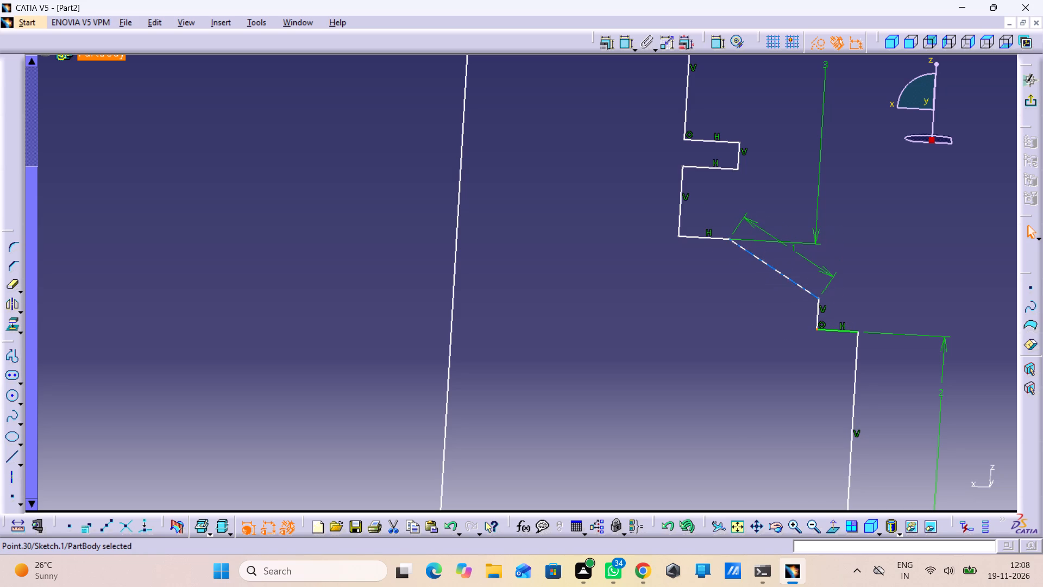
left_click(723, 328)
Set the height dimension of the projection below the chamfer to 2.5 mm.
middle_click_drag(719, 318, 730, 359)
right_click(719, 318)
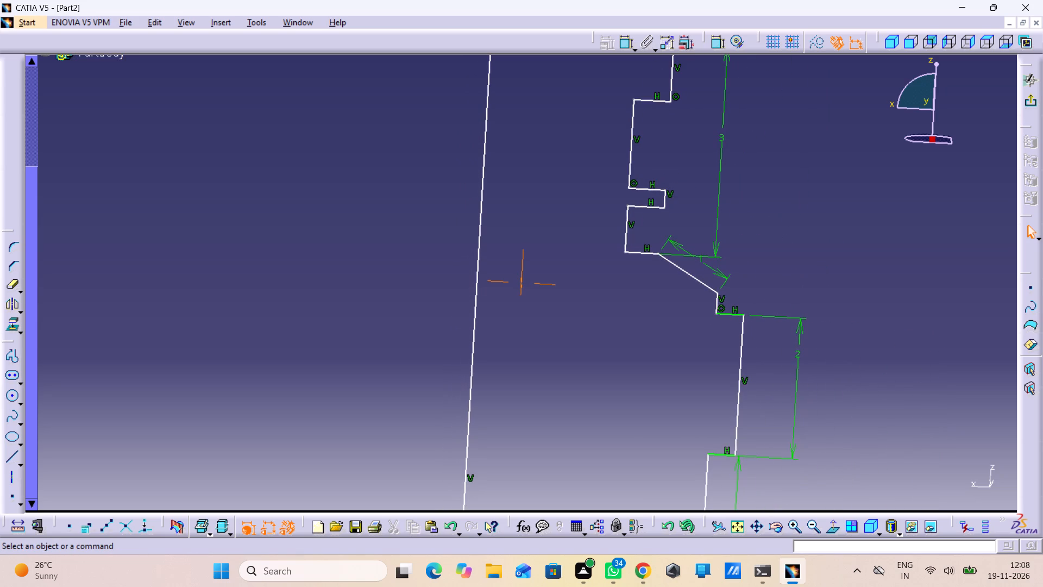
left_click(832, 529)
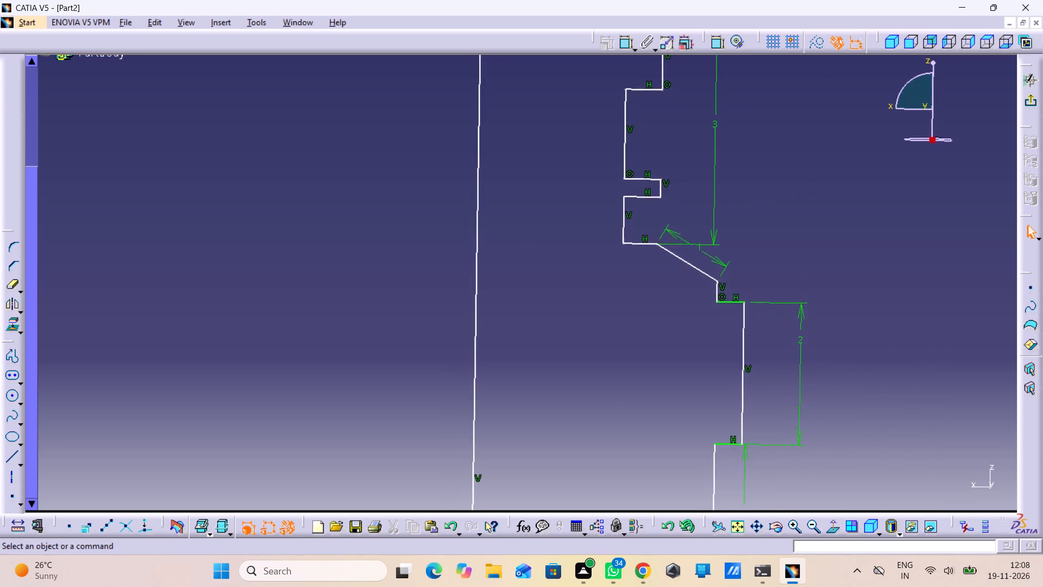
middle_click_drag(684, 404, 682, 430)
right_click(683, 403)
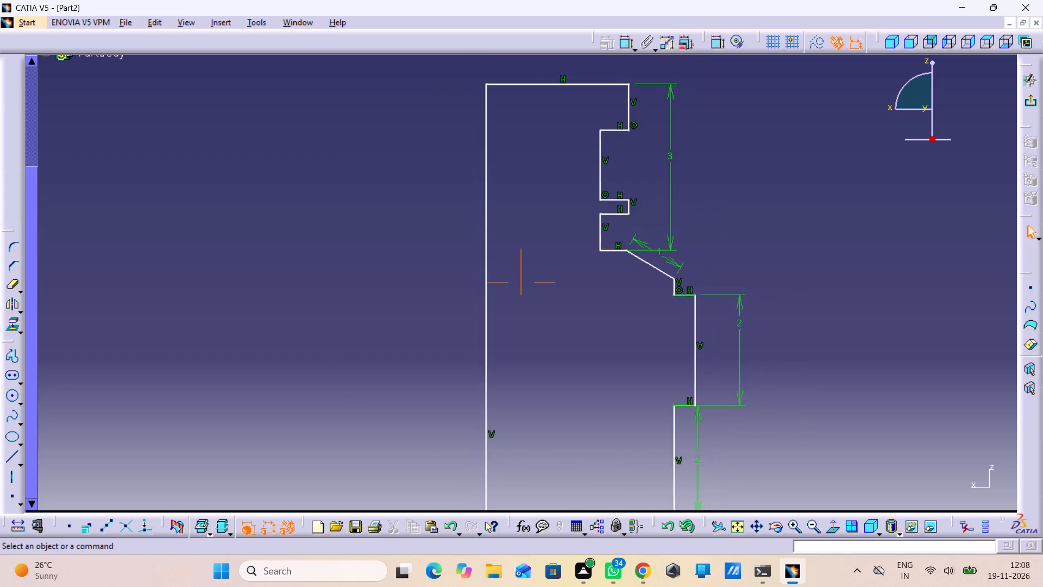
middle_click_drag(682, 430, 679, 443)
scroll(682, 433, "down", 1)
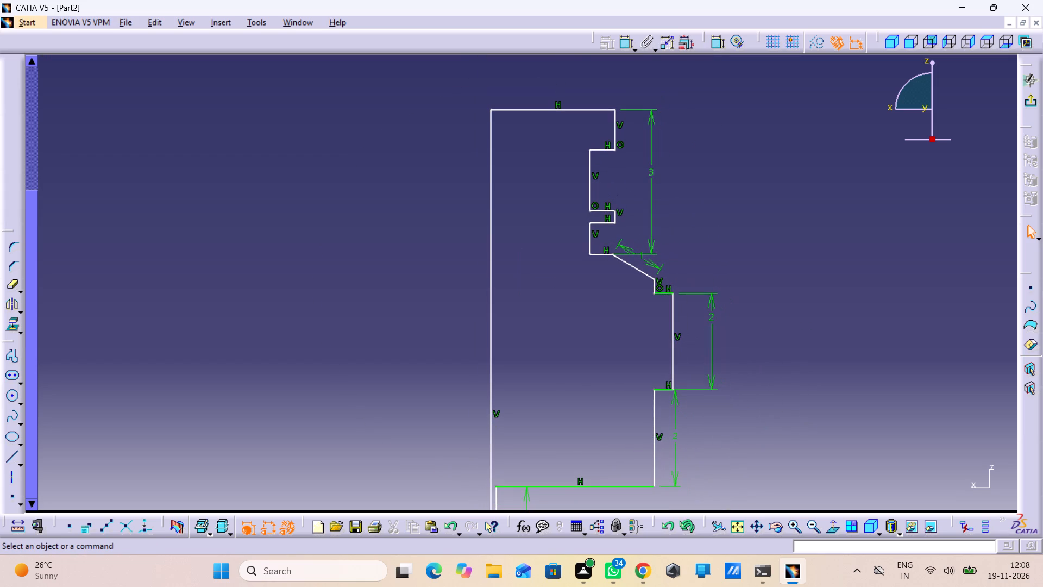
left_click_drag(712, 316, 716, 342)
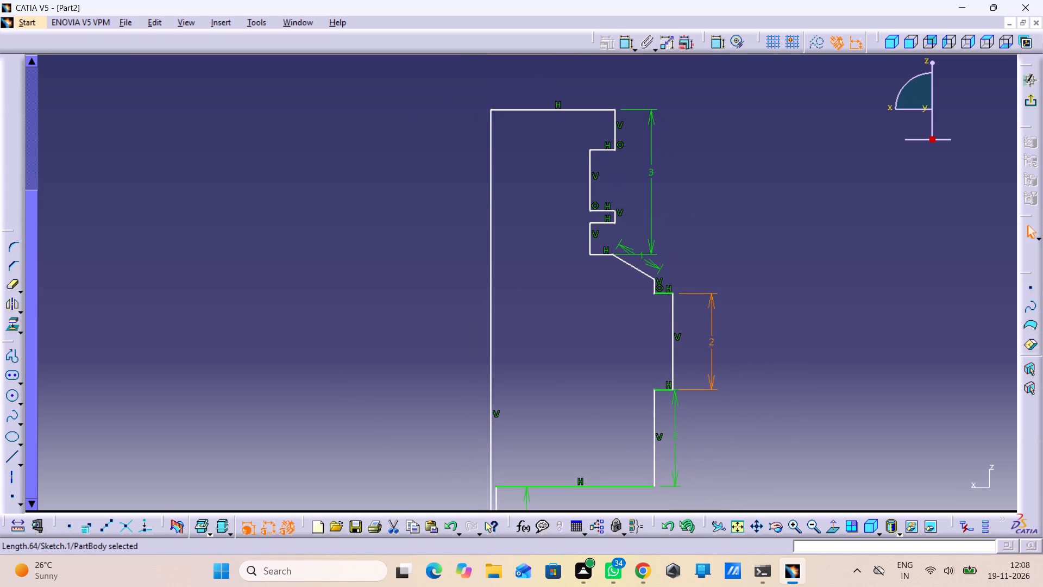
double_click(710, 346)
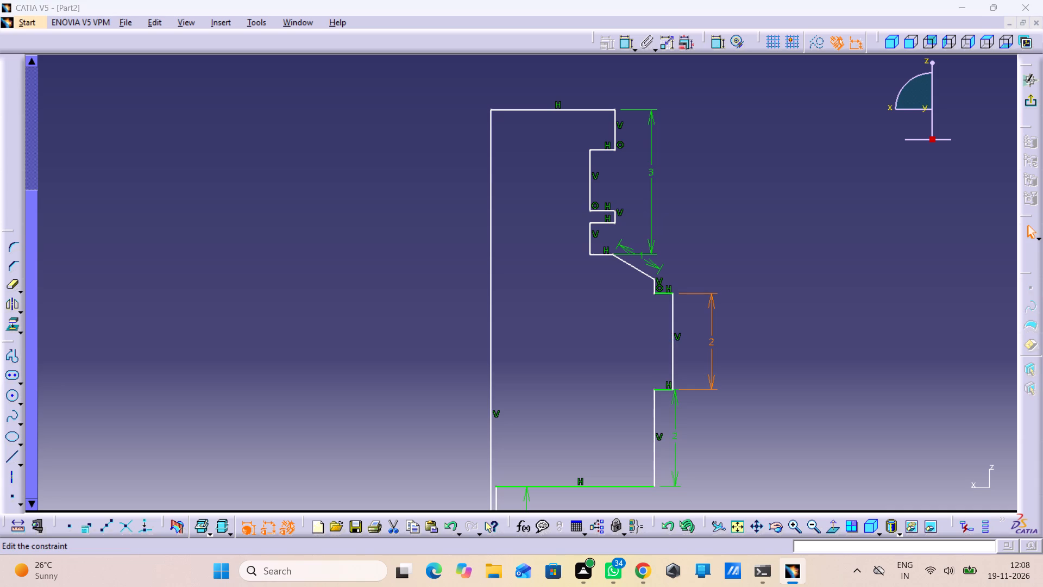
type("2.5")
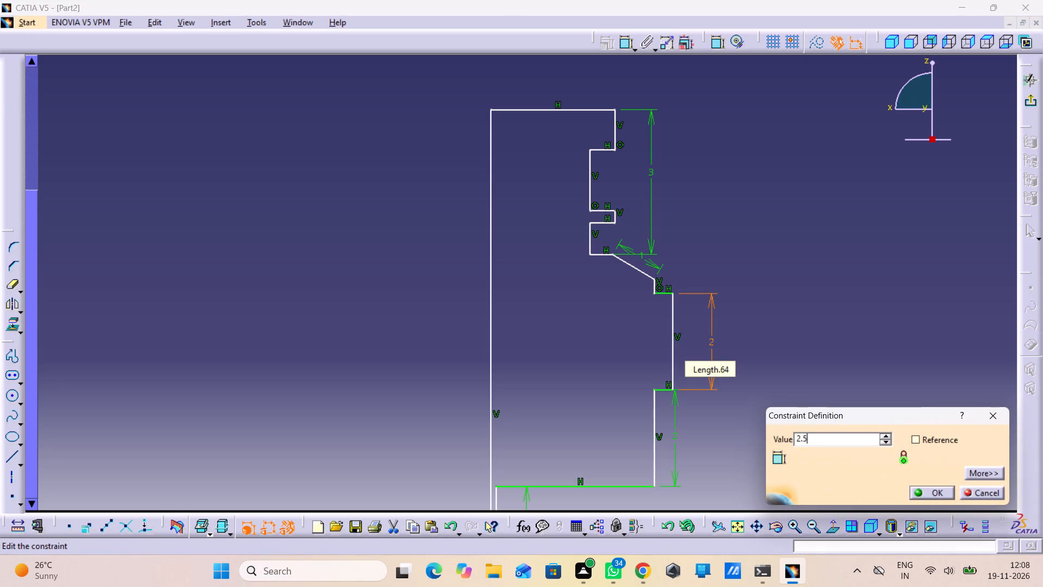
key("Return")
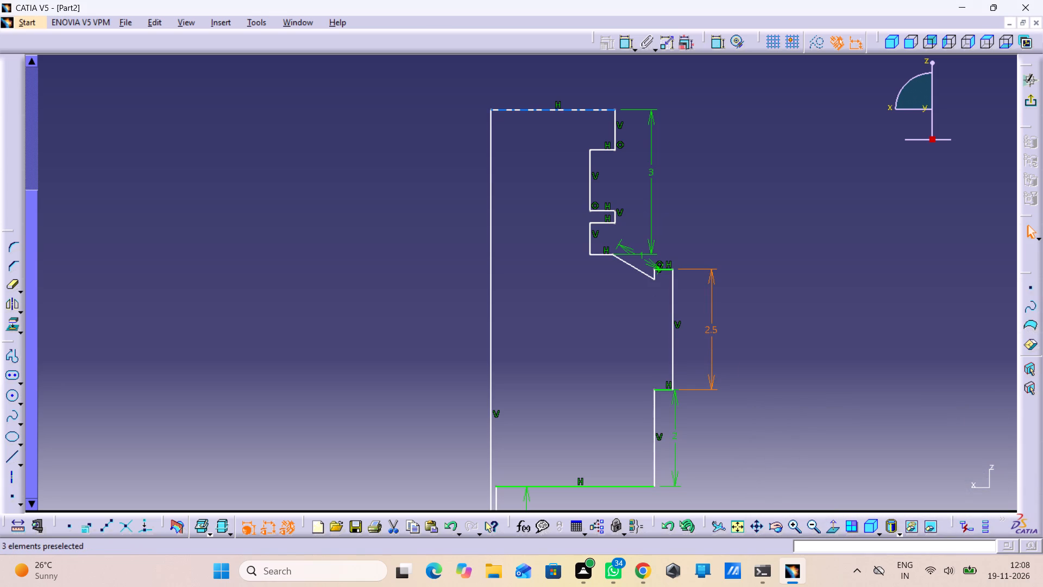
Raise the chamfer to suit the taller projection, with its upper end just outside the upper section's outer edge.
left_click_drag(654, 280, 654, 261)
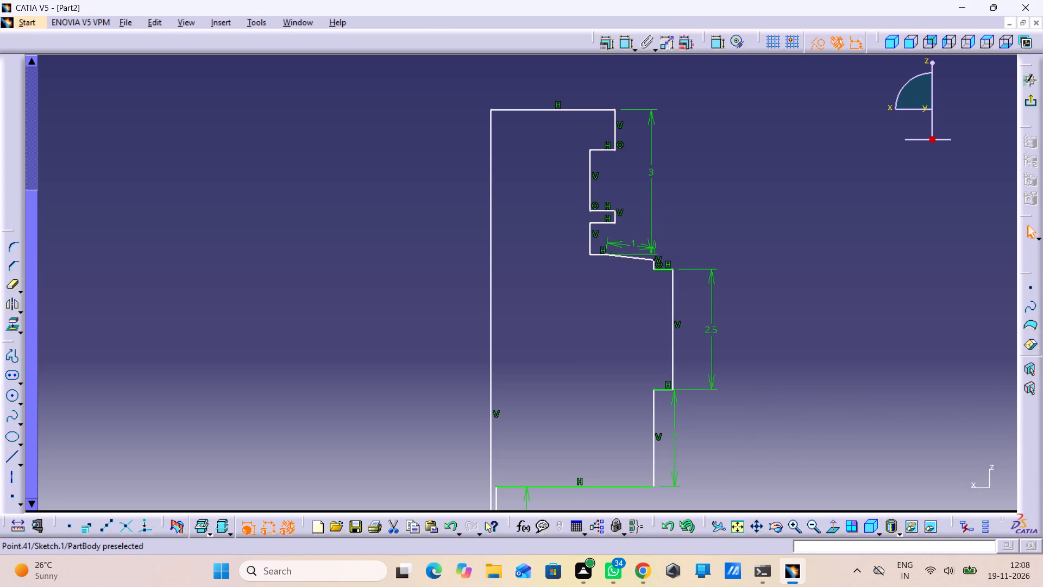
left_click_drag(654, 261, 652, 260)
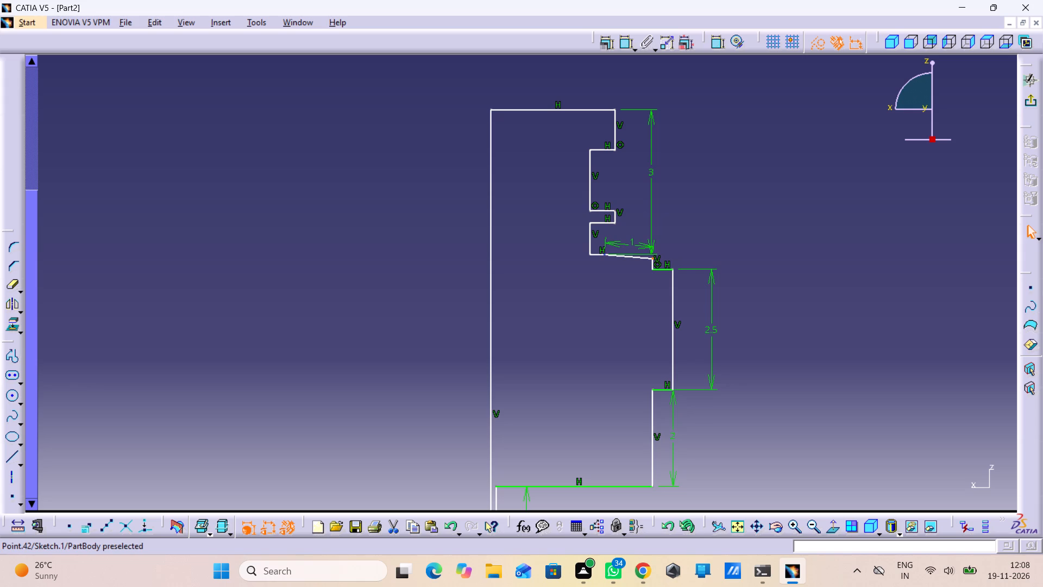
left_click_drag(605, 254, 617, 227)
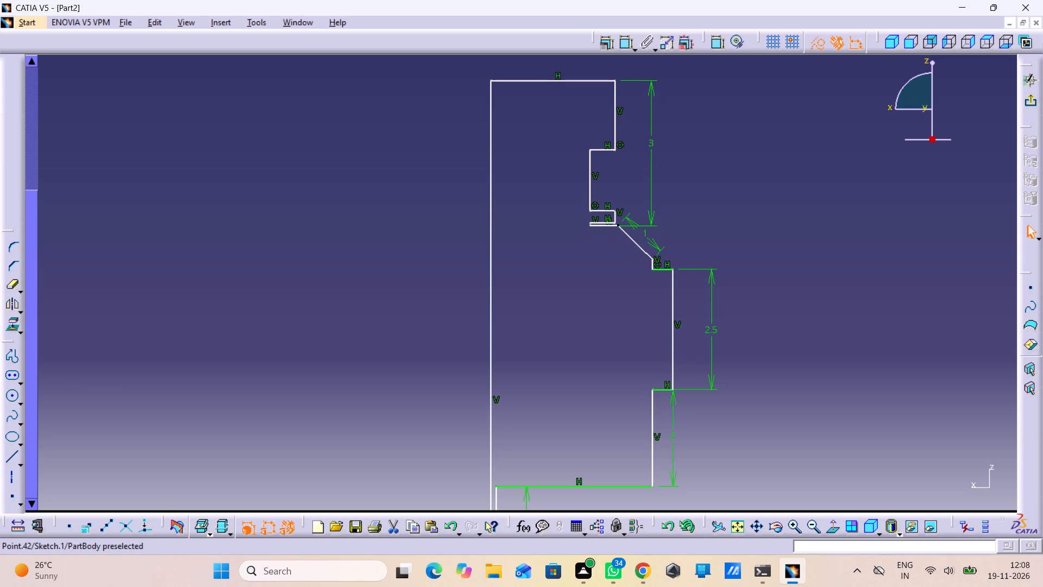
left_click_drag(617, 227, 624, 223)
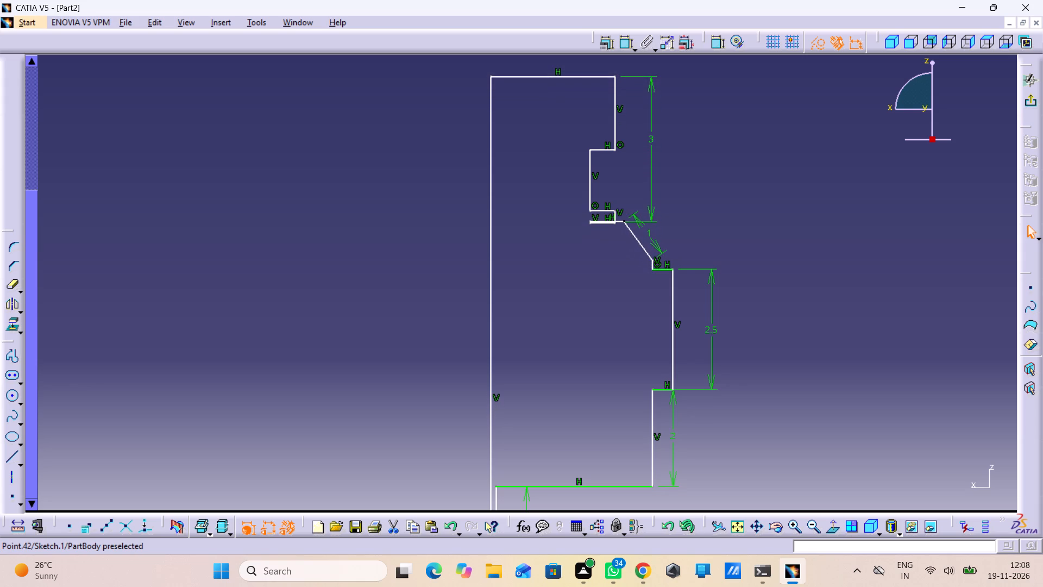
left_click_drag(624, 223, 620, 231)
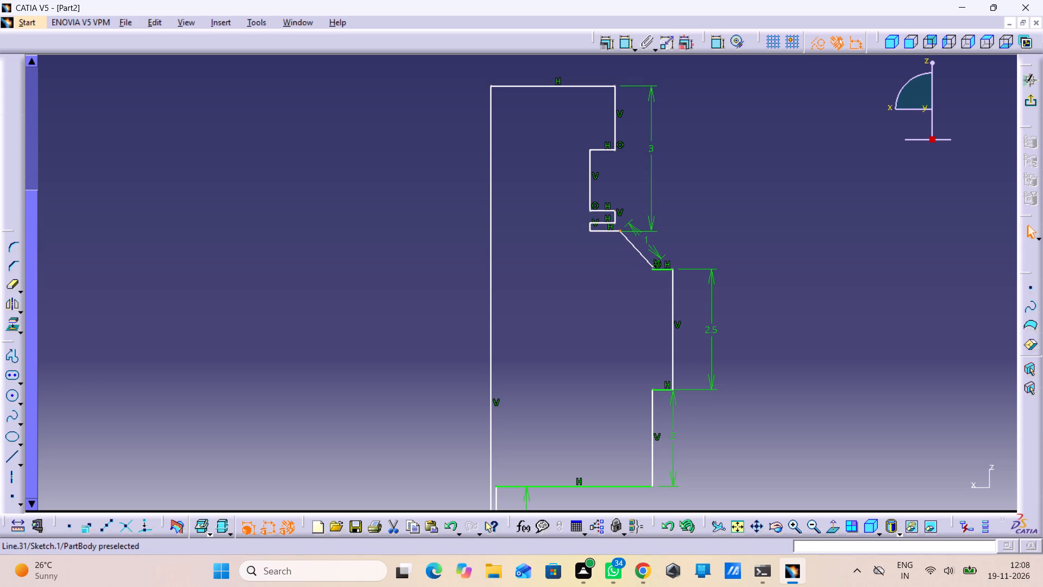
Raise the rib between the notches, make both notches shallower, and widen the upper section slightly.
left_click_drag(592, 210, 613, 179)
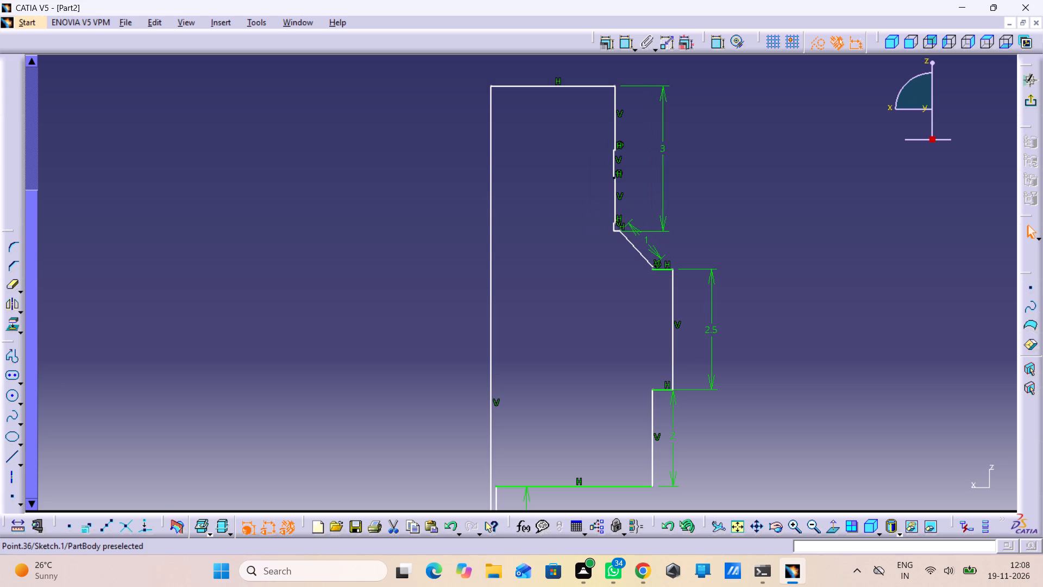
left_click_drag(613, 179, 605, 174)
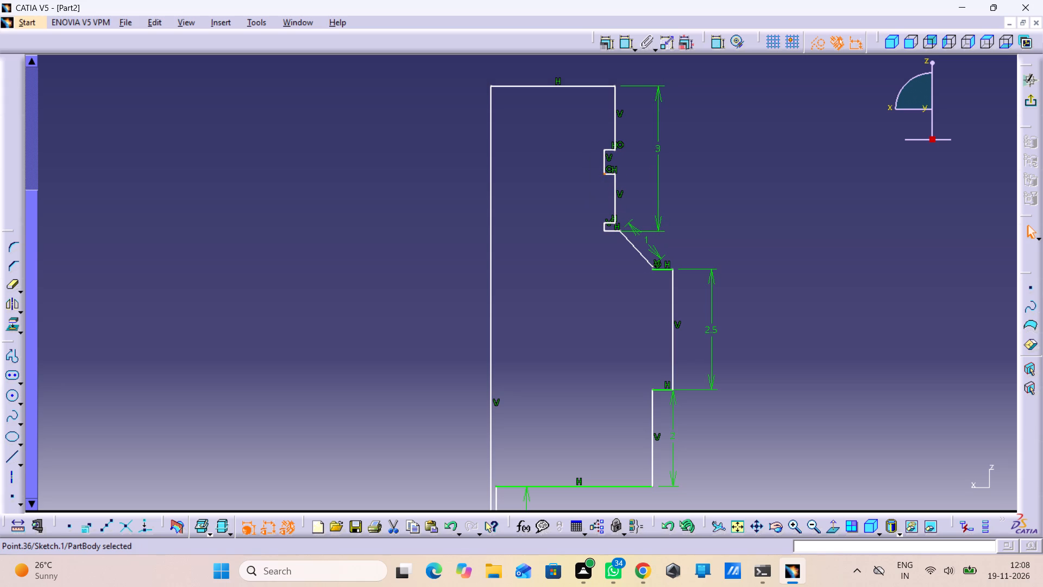
left_click_drag(613, 222, 623, 207)
left_click_drag(622, 209, 623, 192)
left_click(621, 227)
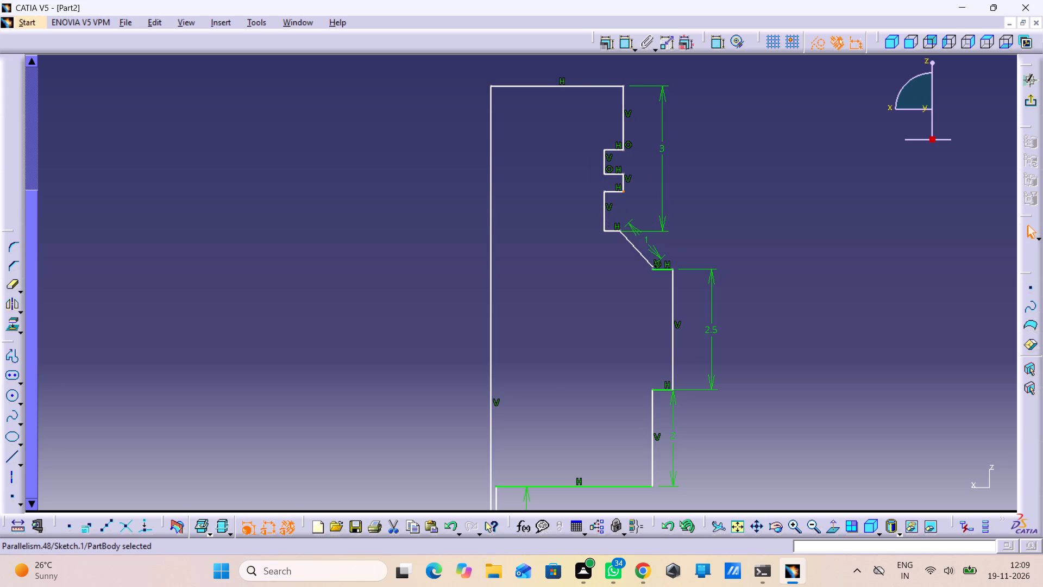
left_click(606, 242)
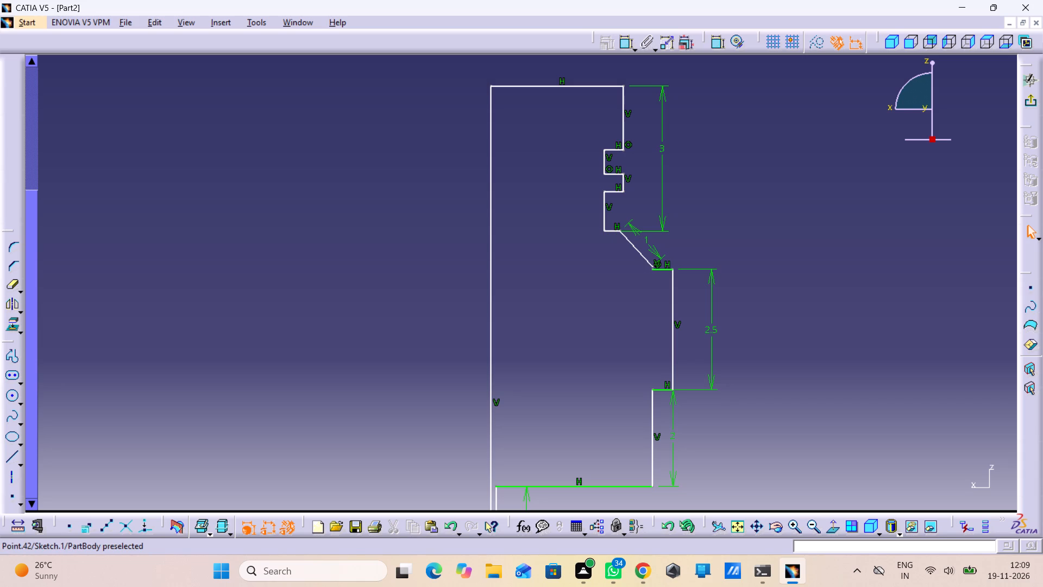
Adjust the chamfer's ends so it slopes from the lower notch's inner edge to a short vertical edge above the projection.
left_click_drag(620, 232, 626, 211)
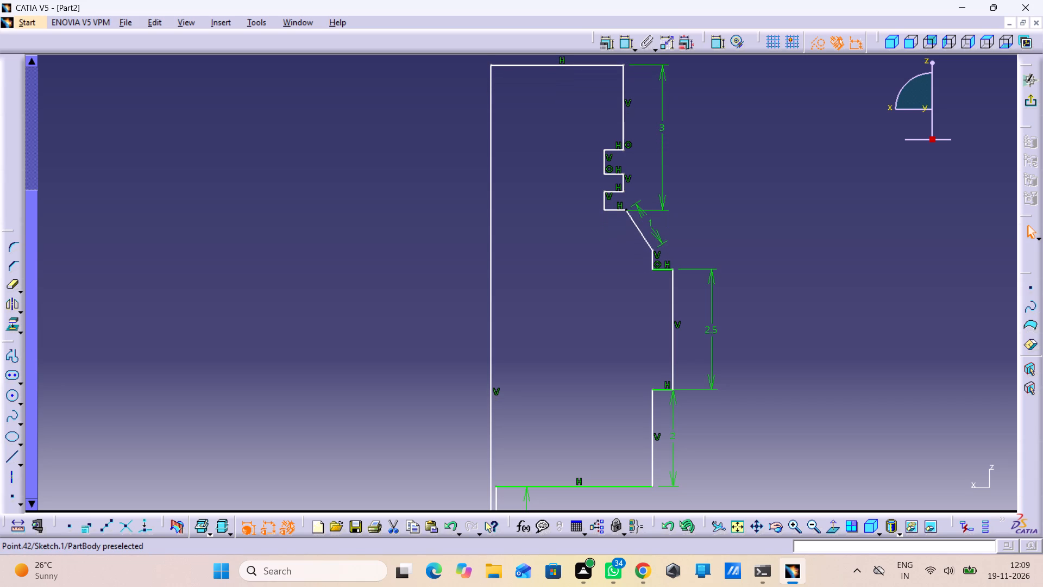
left_click_drag(626, 211, 633, 208)
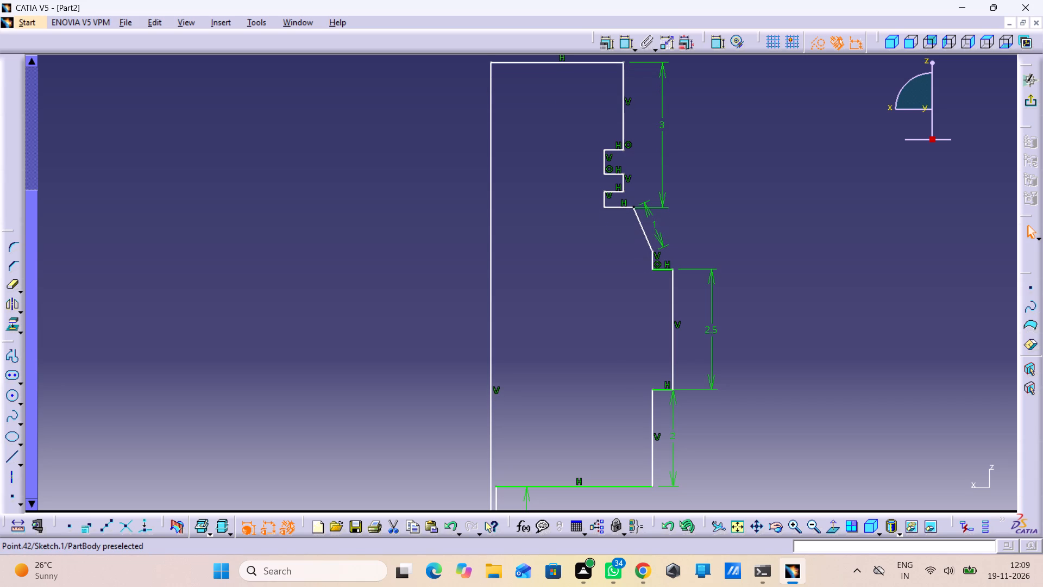
left_click_drag(633, 208, 617, 223)
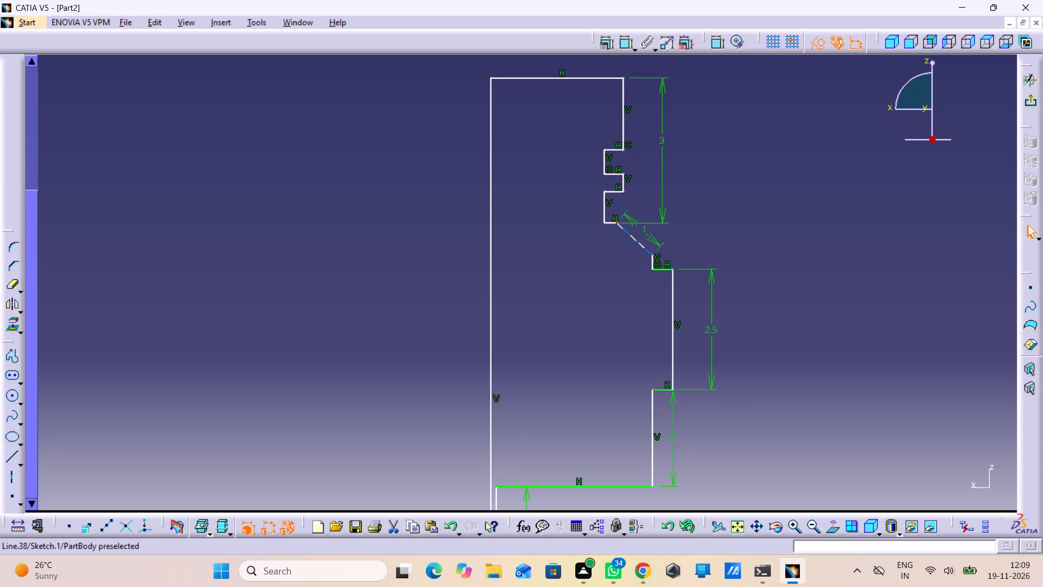
left_click_drag(652, 257, 658, 244)
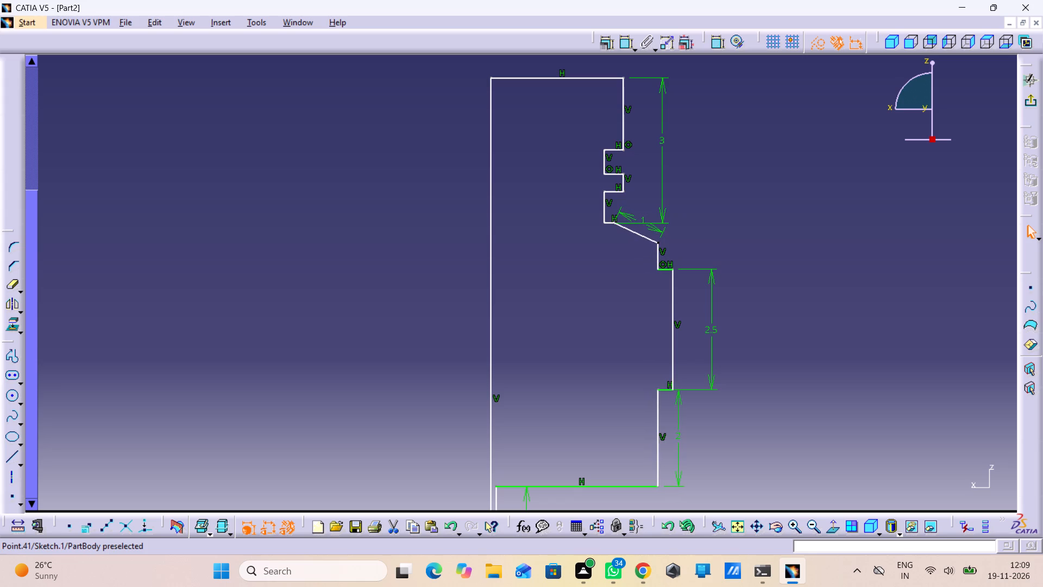
left_click_drag(658, 244, 648, 245)
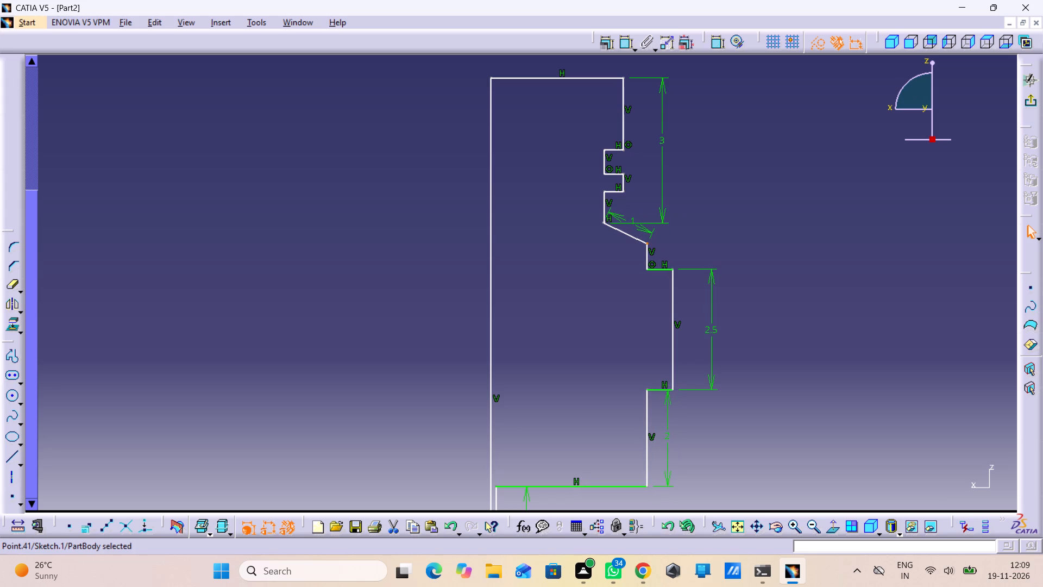
left_click(585, 276)
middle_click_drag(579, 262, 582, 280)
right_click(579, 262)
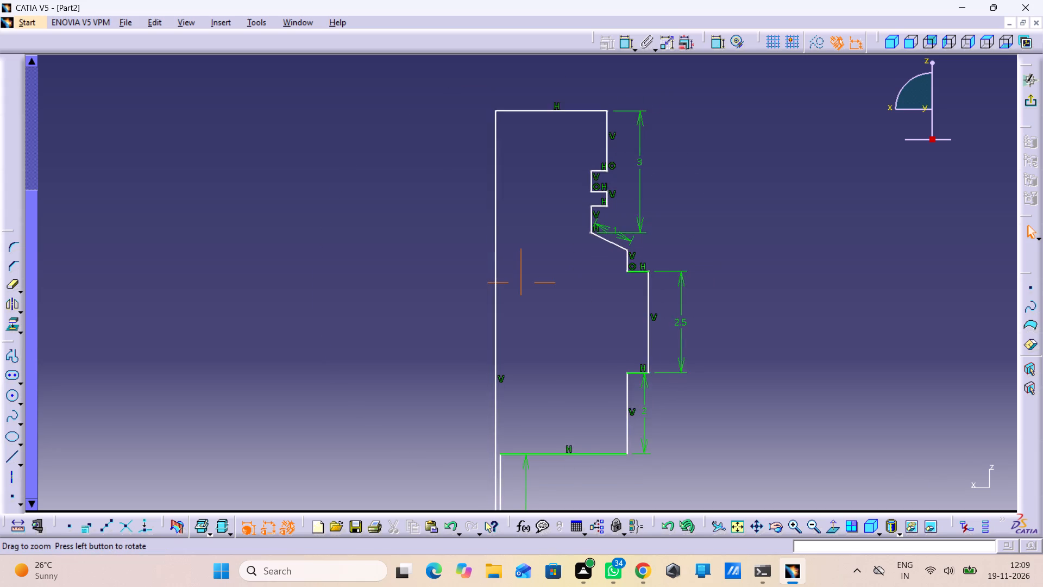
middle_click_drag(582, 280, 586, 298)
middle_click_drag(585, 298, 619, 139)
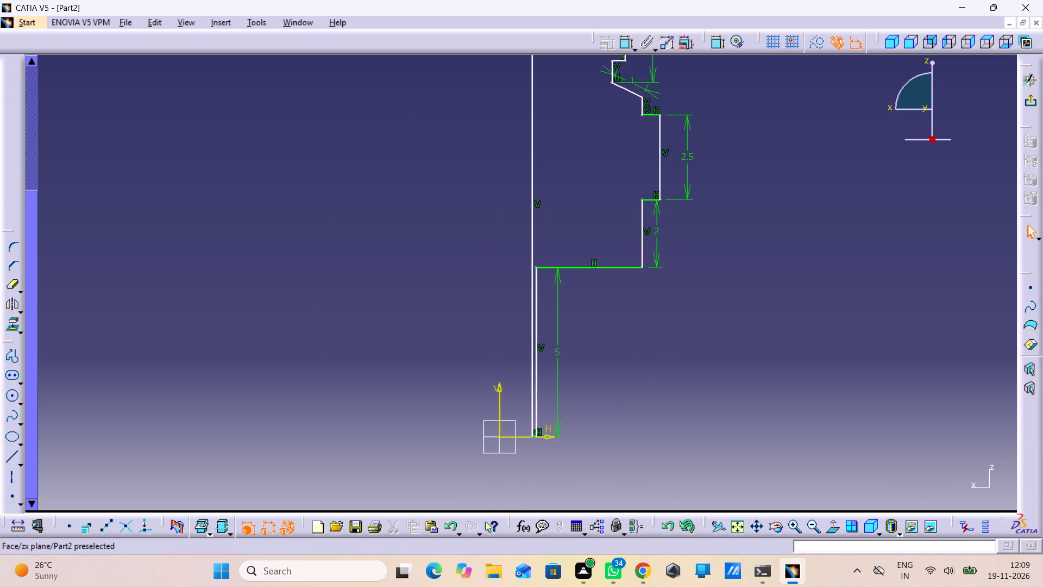
Move the profile's long inner vertical edge closer to the vertical axis.
left_click_drag(532, 402, 513, 401)
left_click_drag(543, 472, 538, 461)
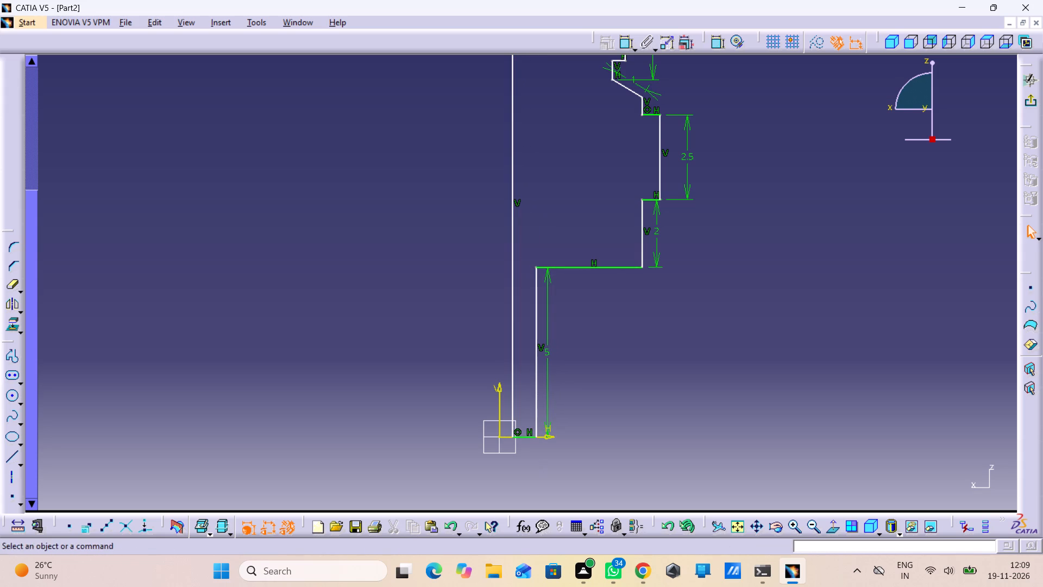
Dimension the horizontal distance from the vertical axis to the lowest section's outer edge, placed below the profile.
double_click(715, 41)
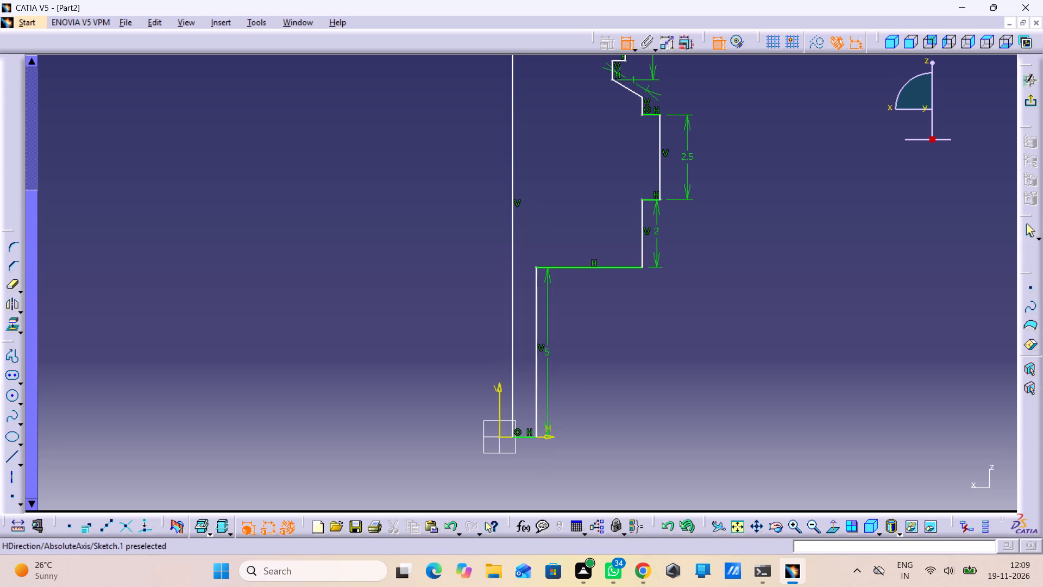
left_click_drag(536, 438, 531, 453)
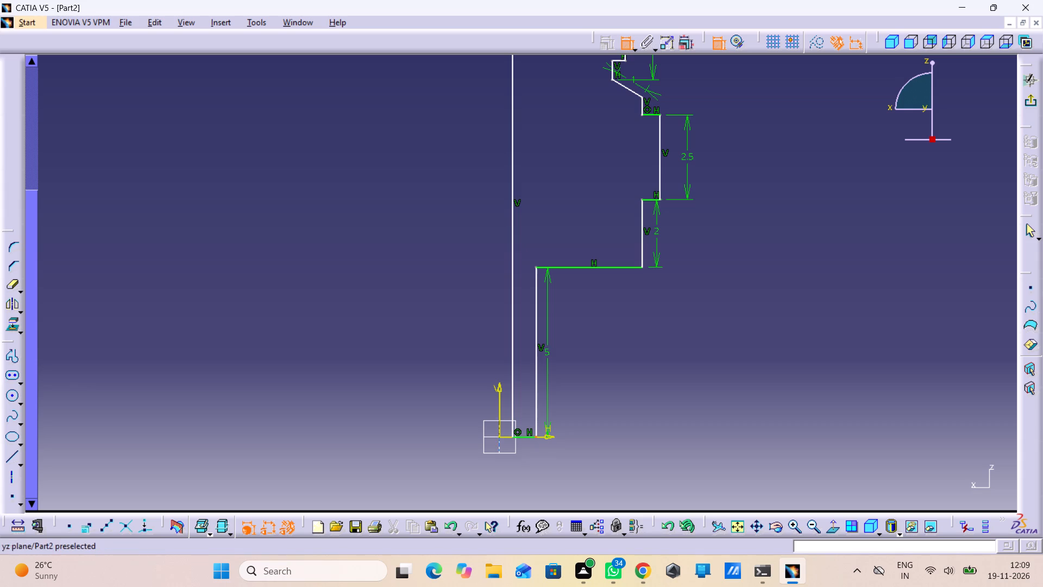
left_click_drag(499, 424, 495, 448)
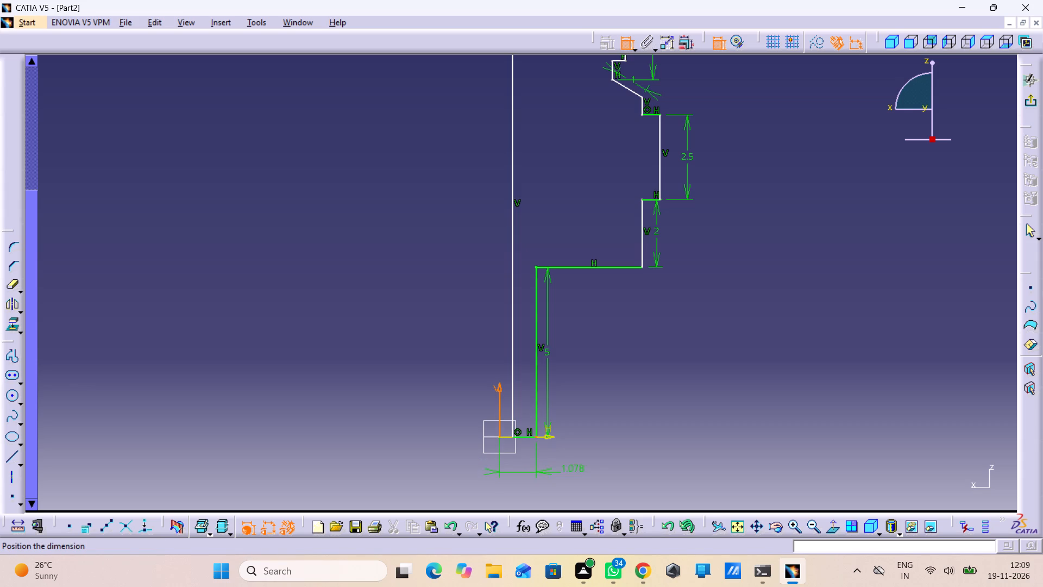
left_click(582, 458)
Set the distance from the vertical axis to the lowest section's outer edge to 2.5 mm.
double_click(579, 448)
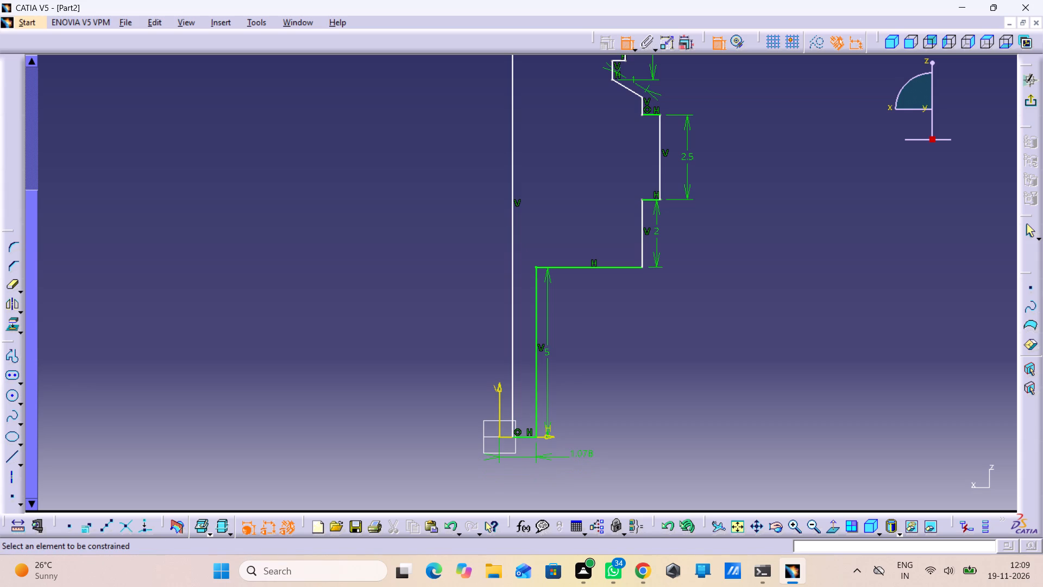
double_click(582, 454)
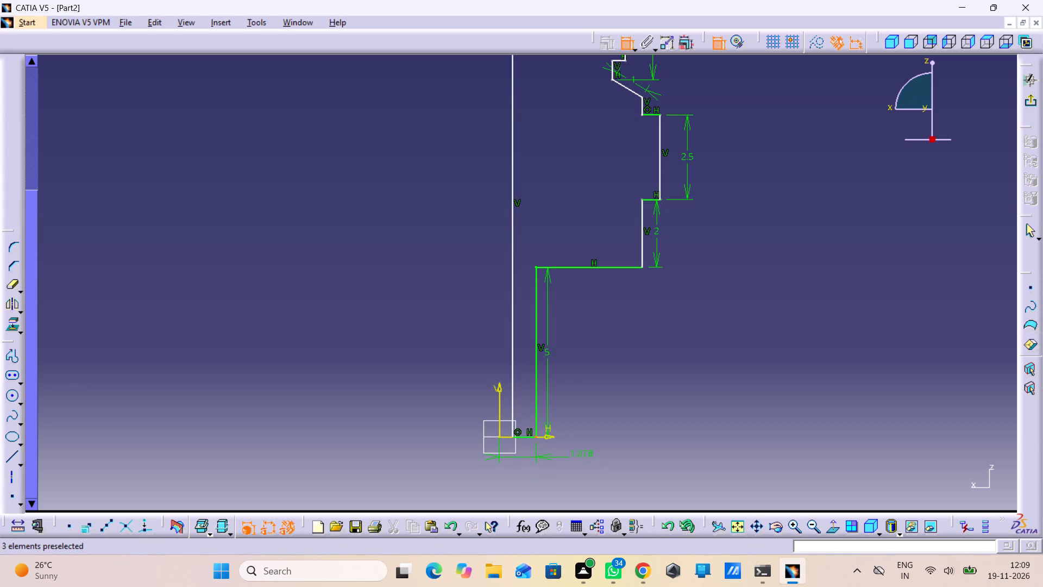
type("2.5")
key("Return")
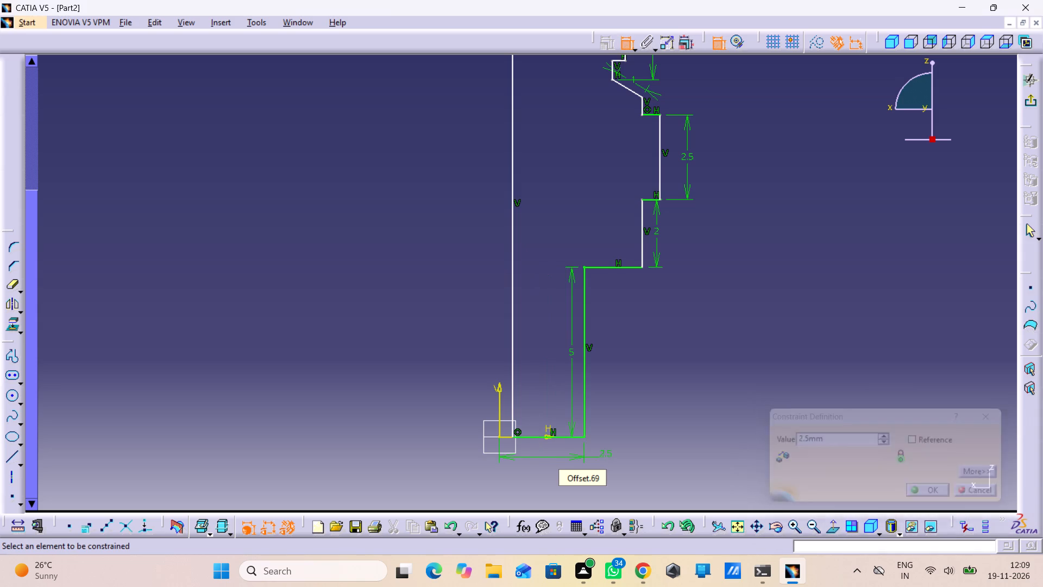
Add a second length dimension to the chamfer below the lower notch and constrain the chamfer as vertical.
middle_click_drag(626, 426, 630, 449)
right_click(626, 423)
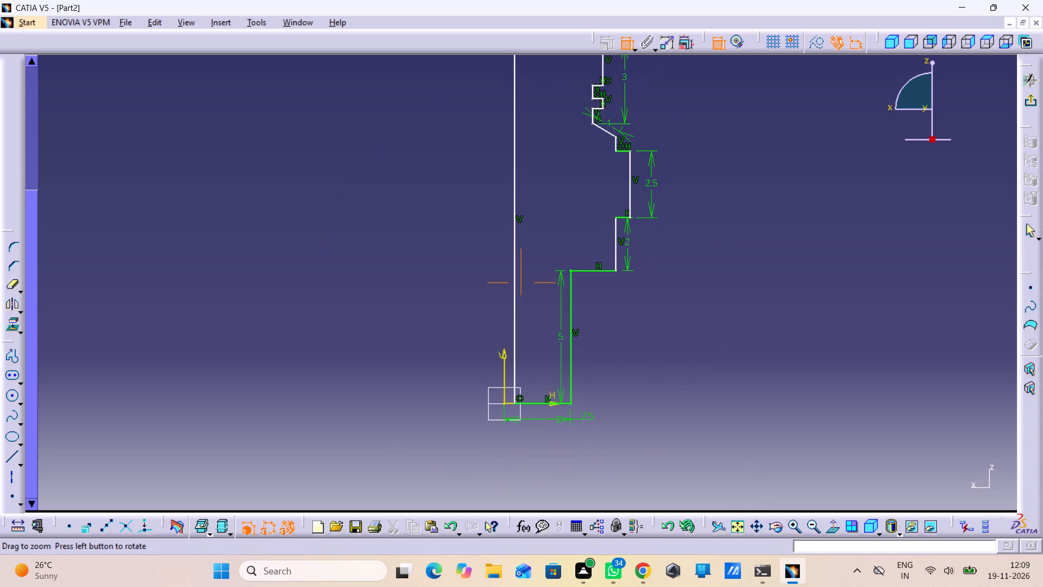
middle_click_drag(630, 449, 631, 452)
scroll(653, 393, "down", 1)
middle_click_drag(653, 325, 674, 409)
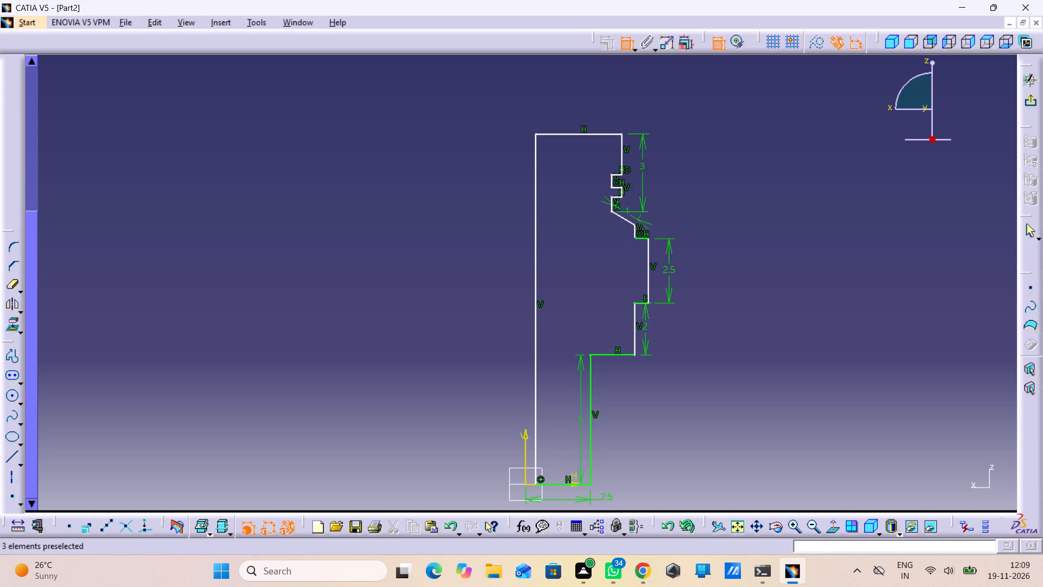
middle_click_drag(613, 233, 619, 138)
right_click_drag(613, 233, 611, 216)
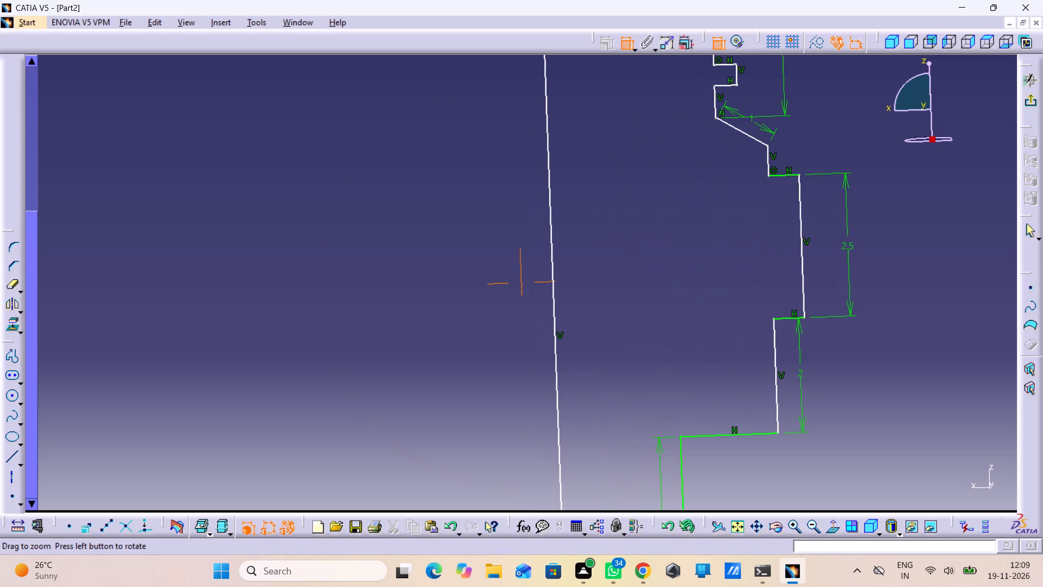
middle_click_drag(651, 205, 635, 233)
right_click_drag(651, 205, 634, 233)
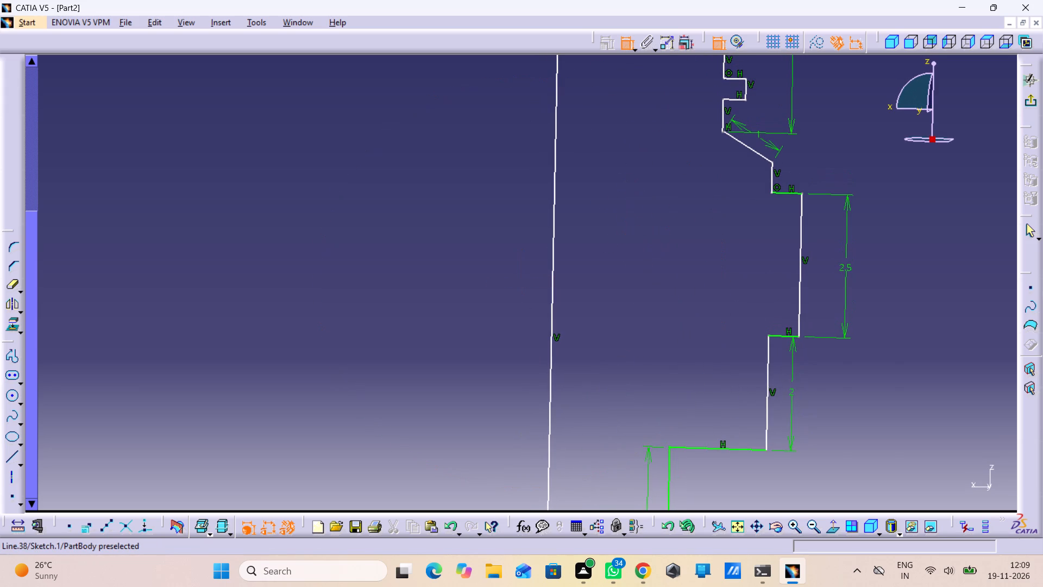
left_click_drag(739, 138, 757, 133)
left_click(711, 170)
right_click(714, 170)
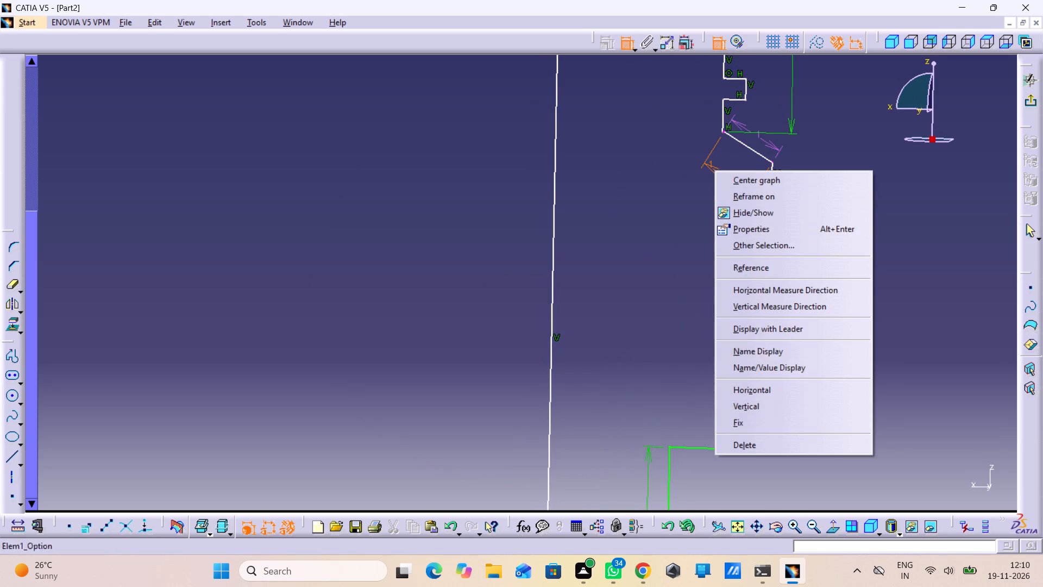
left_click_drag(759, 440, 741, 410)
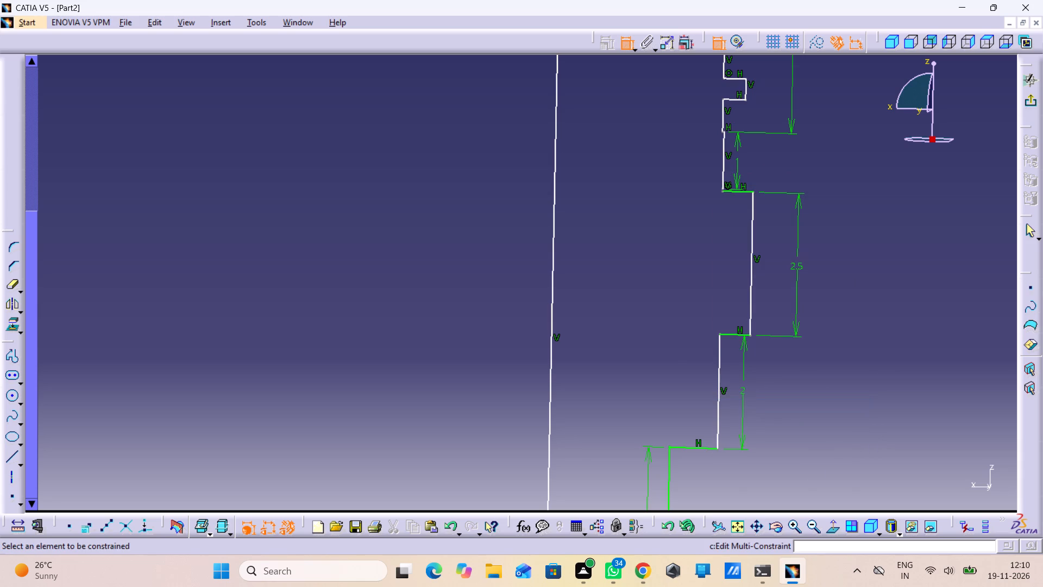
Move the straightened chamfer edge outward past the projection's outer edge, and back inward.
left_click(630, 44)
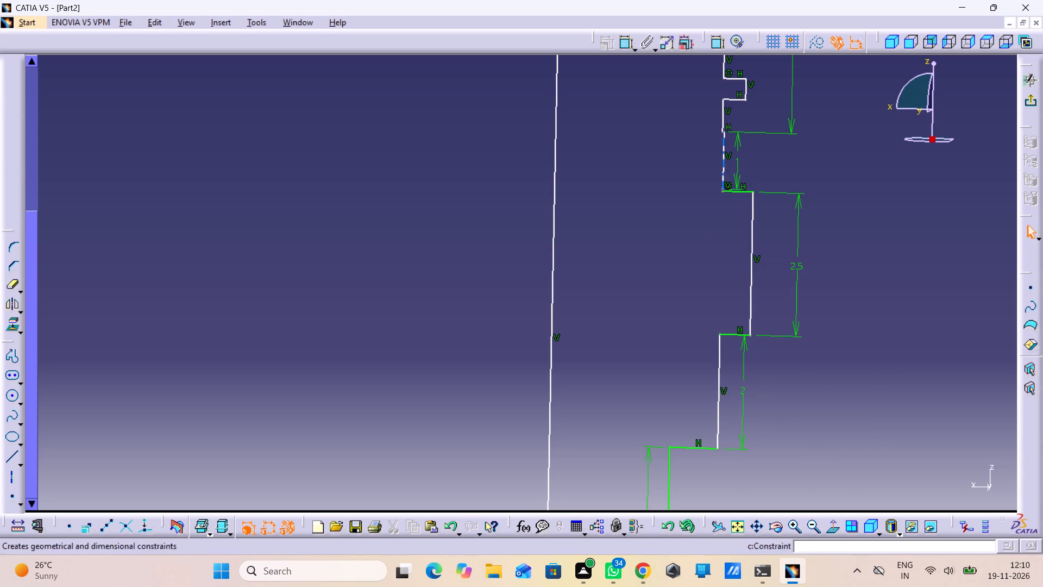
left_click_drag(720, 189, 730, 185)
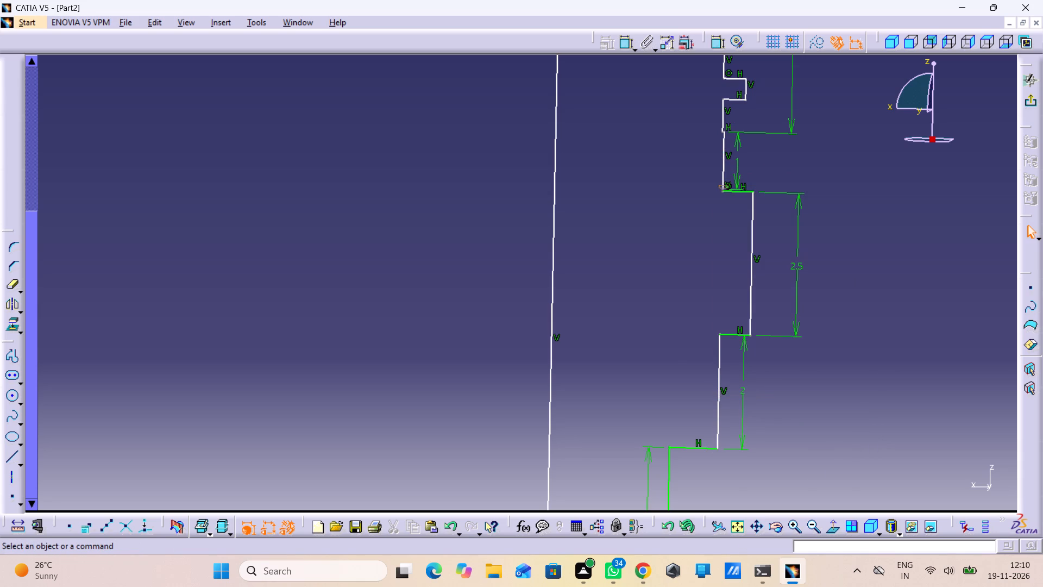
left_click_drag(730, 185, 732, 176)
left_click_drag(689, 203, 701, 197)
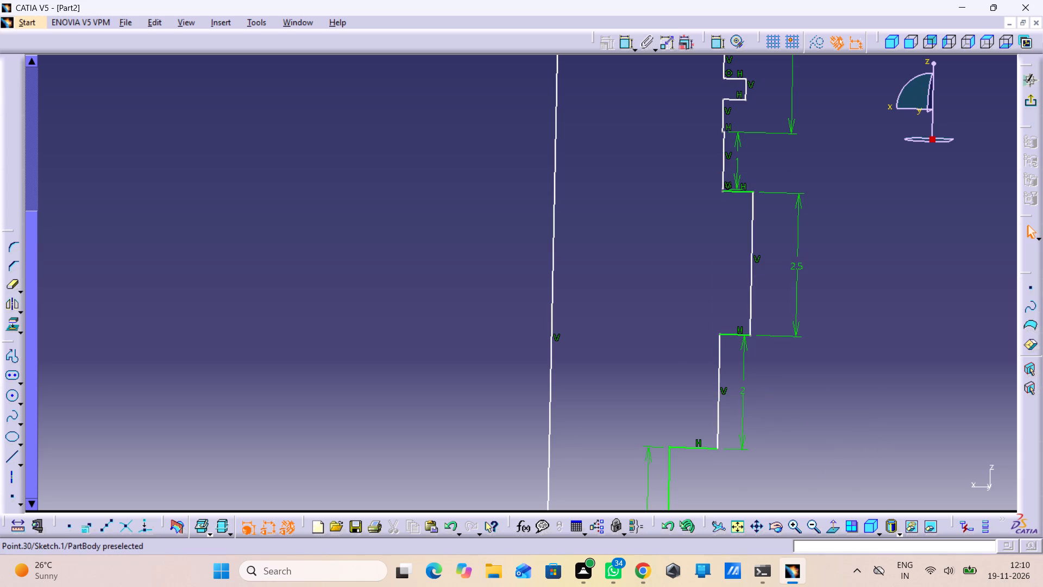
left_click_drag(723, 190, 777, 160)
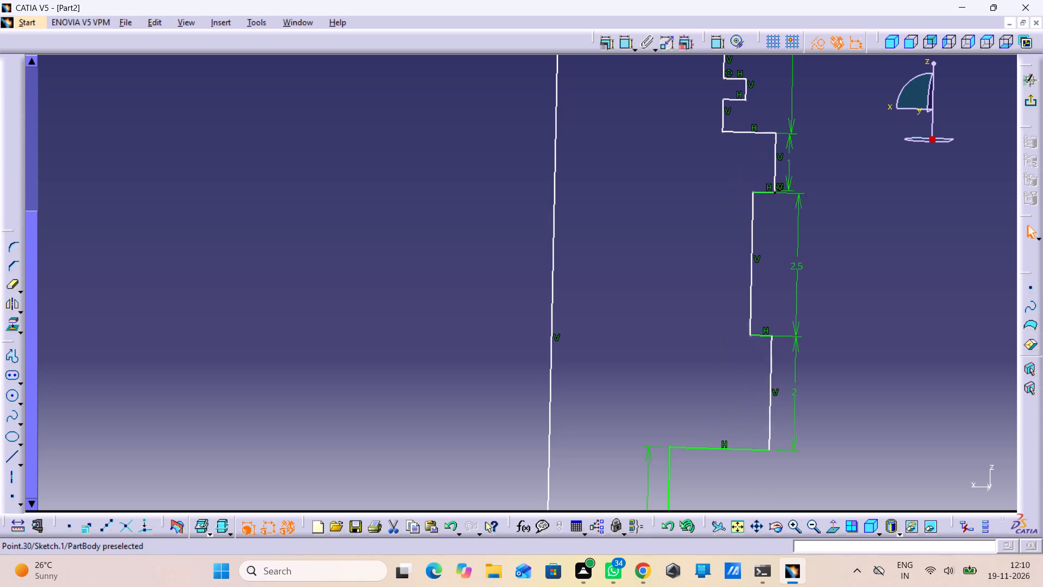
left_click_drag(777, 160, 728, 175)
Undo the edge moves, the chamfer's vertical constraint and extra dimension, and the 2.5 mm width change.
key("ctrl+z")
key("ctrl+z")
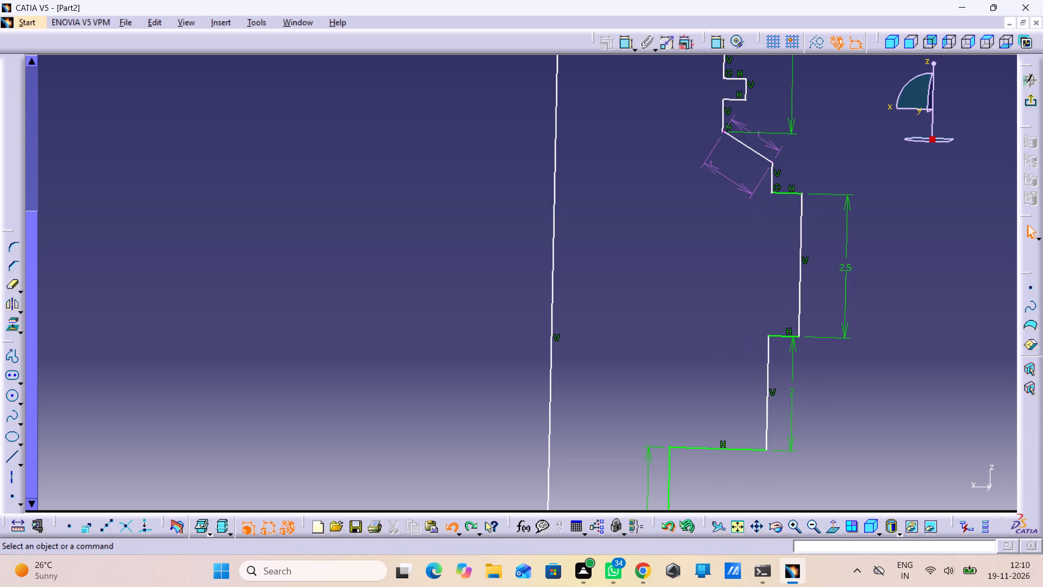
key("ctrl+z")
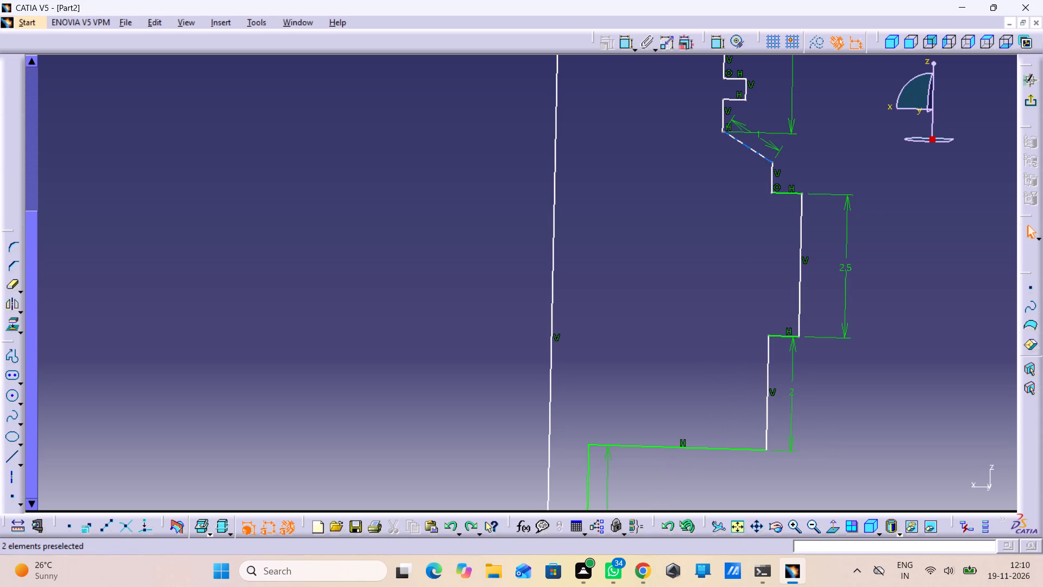
Move the lower notch's inner corner inward, leaving a horizontal ledge about 0.41 mm long before the chamfer.
left_click_drag(724, 132, 744, 131)
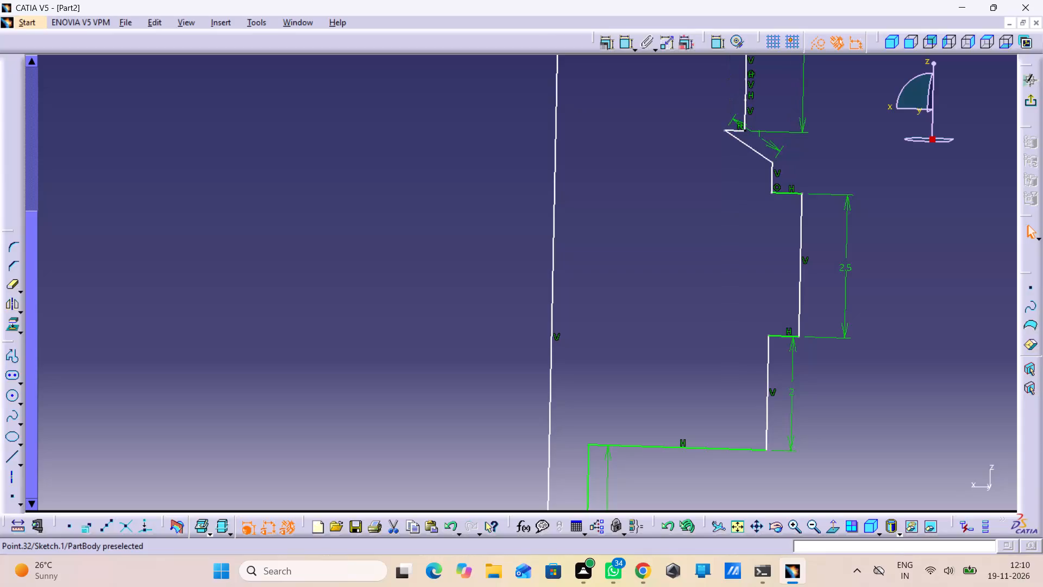
left_click_drag(744, 131, 702, 129)
Dimension the vertical distance from the lower notch's bottom ledge to the projection's top edge and set it to 1.5 mm.
middle_click_drag(702, 202, 710, 217)
right_click(702, 202)
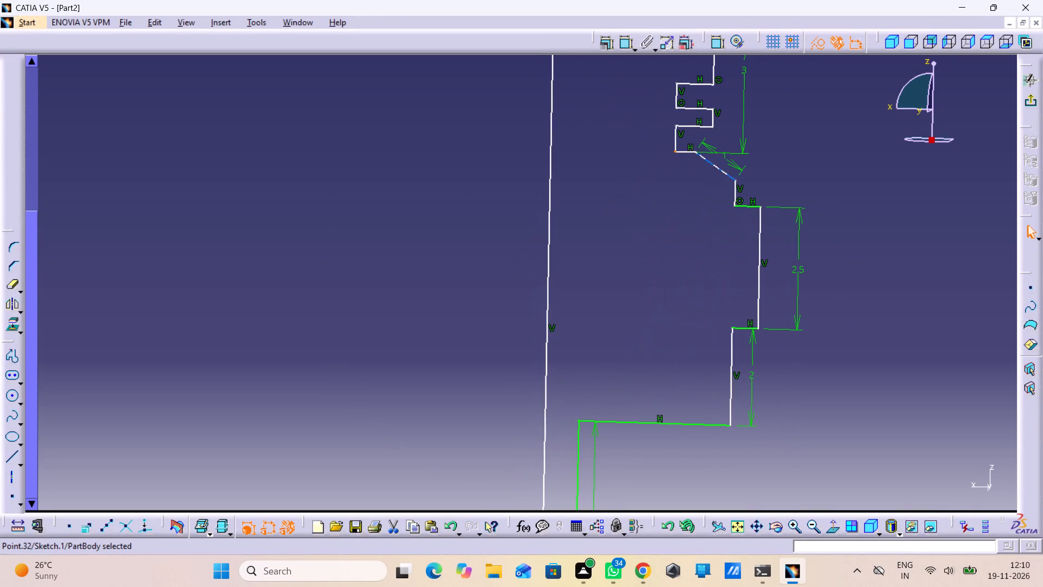
left_click_drag(651, 186, 651, 181)
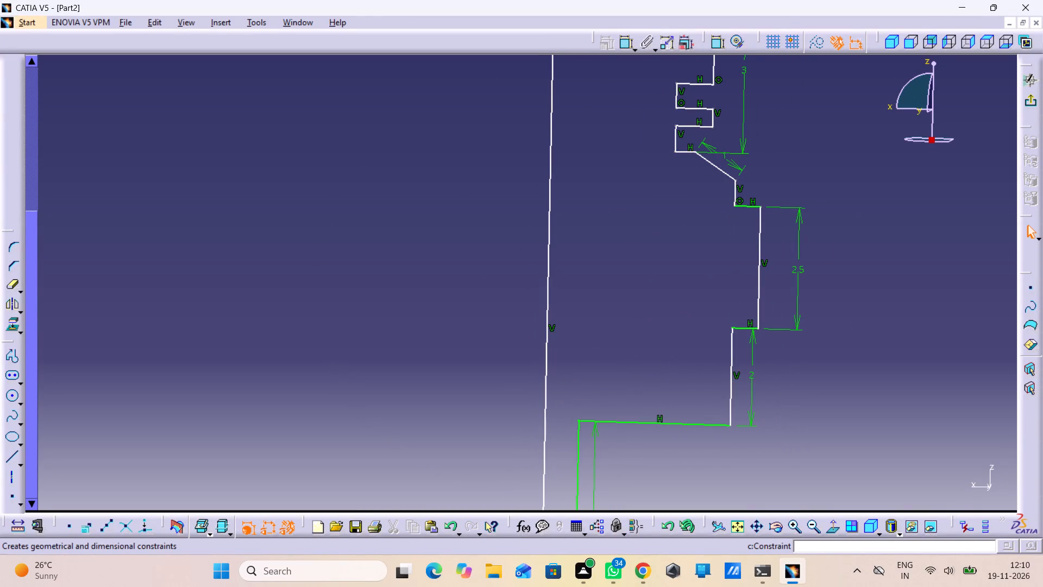
left_click(627, 46)
left_click_drag(627, 46, 627, 55)
left_click(683, 153)
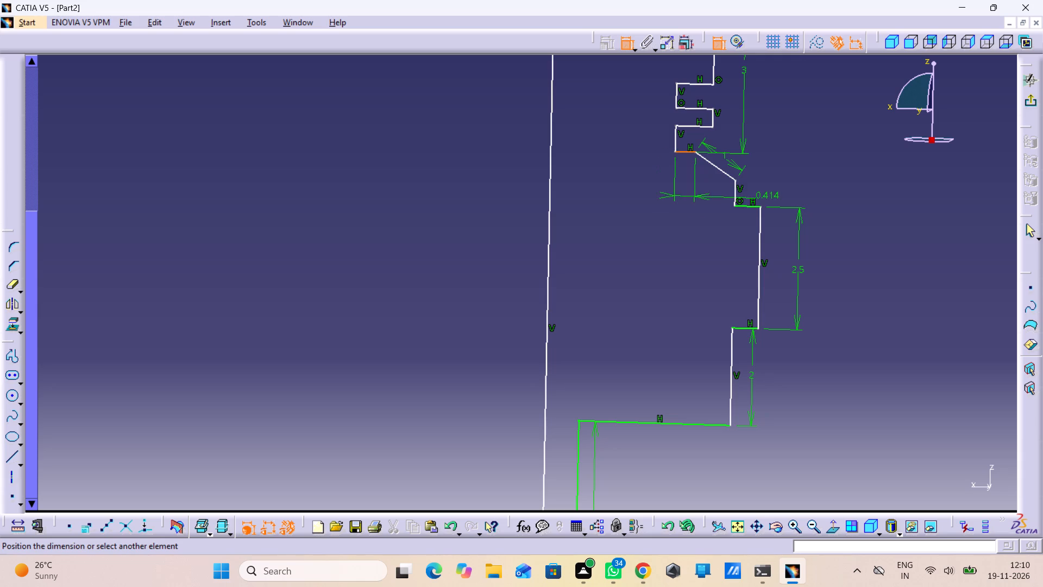
left_click(751, 205)
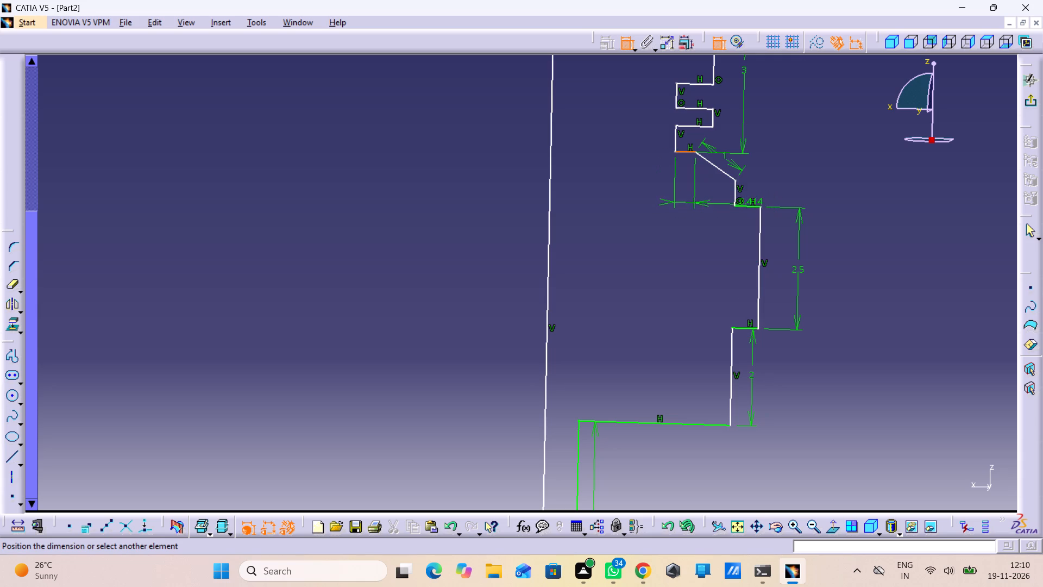
left_click(775, 184)
double_click(774, 178)
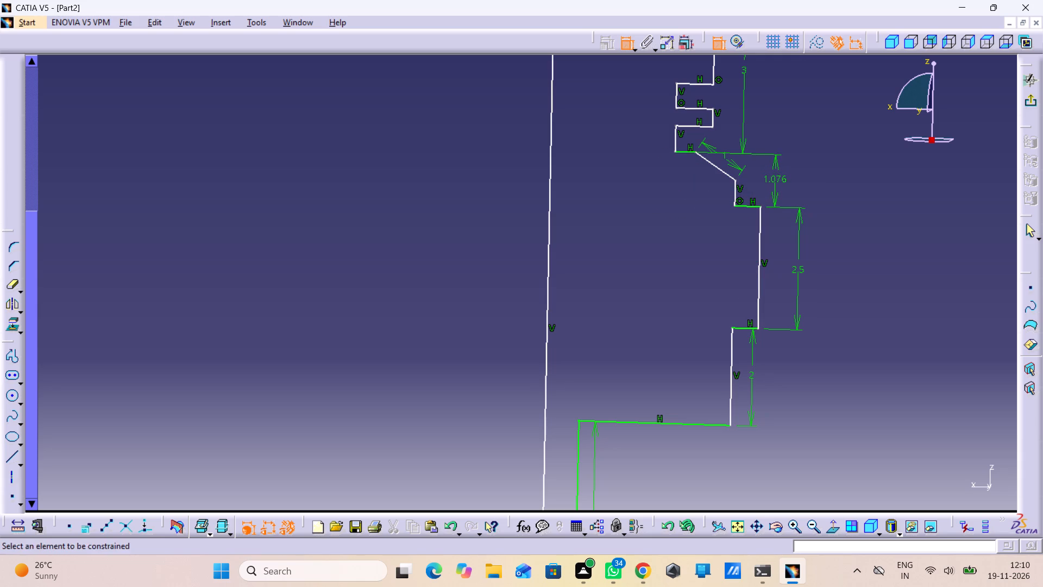
type("1.5")
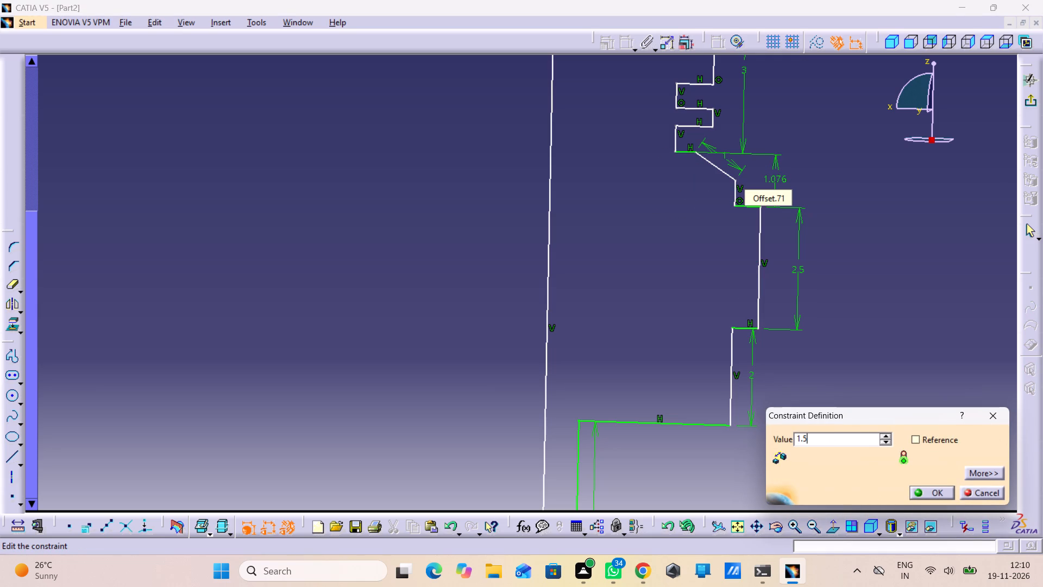
key("Return")
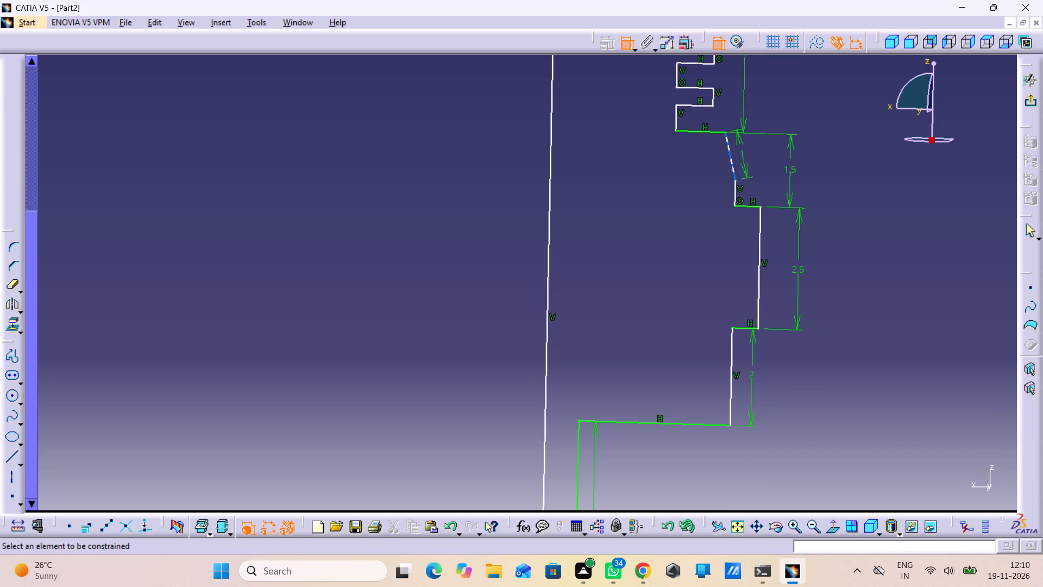
Dimension the height of the lower notch and set it to 0.5 mm.
left_click(830, 528)
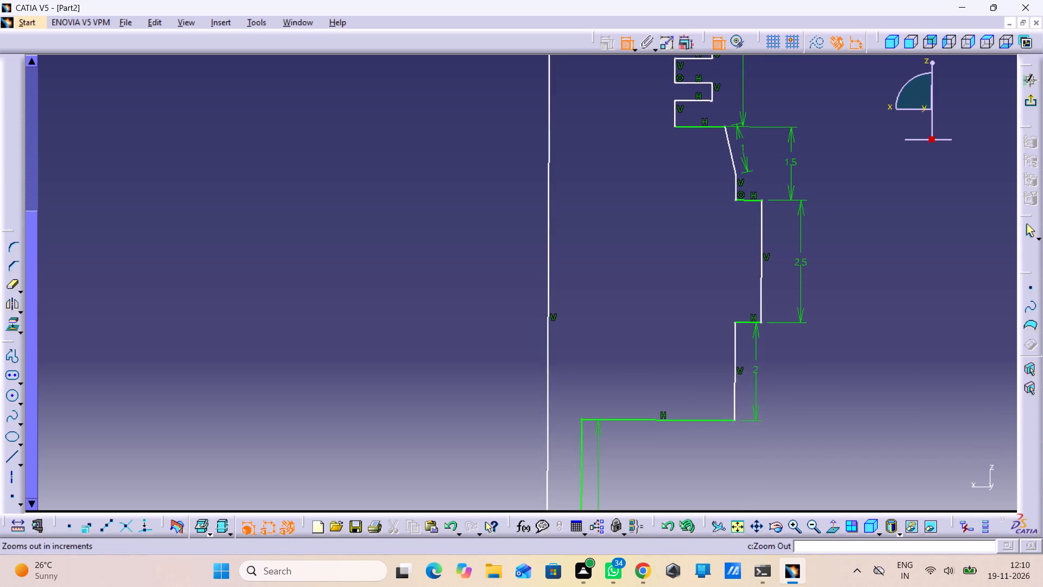
middle_click_drag(698, 261, 698, 285)
right_click(698, 260)
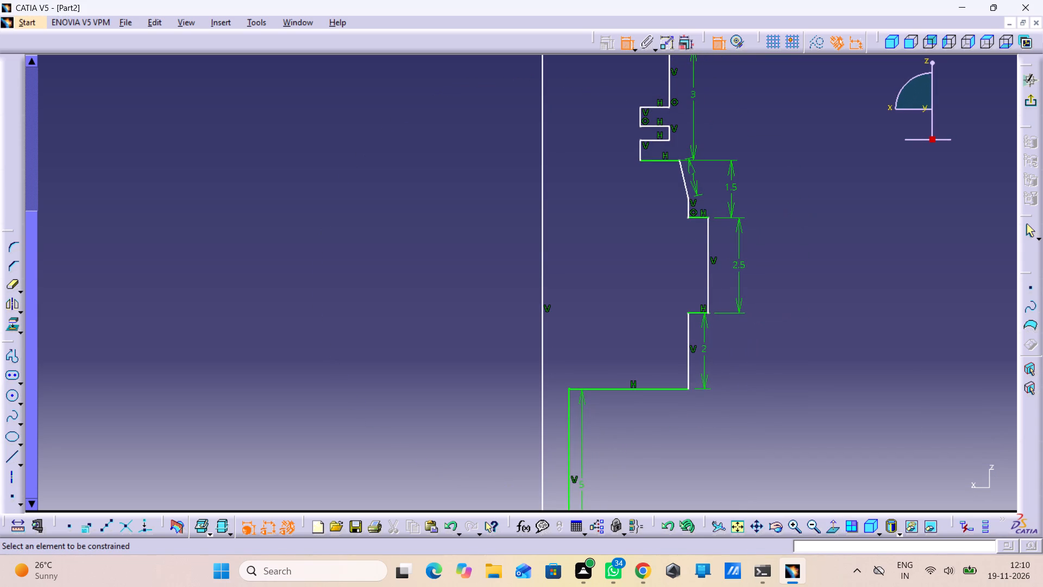
middle_click_drag(657, 266, 654, 316)
right_click(657, 266)
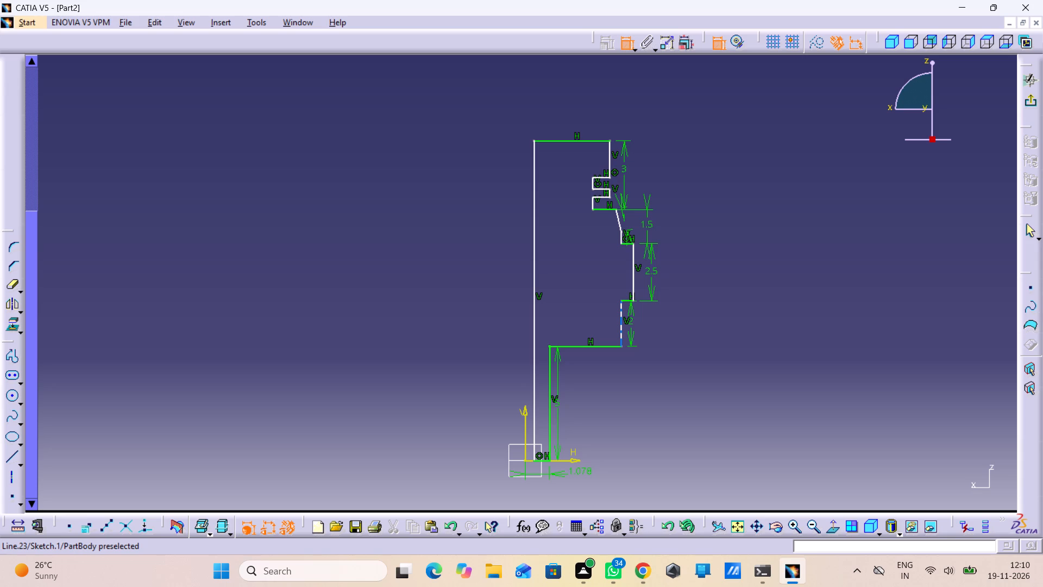
middle_click_drag(590, 238, 588, 143)
right_click(590, 237)
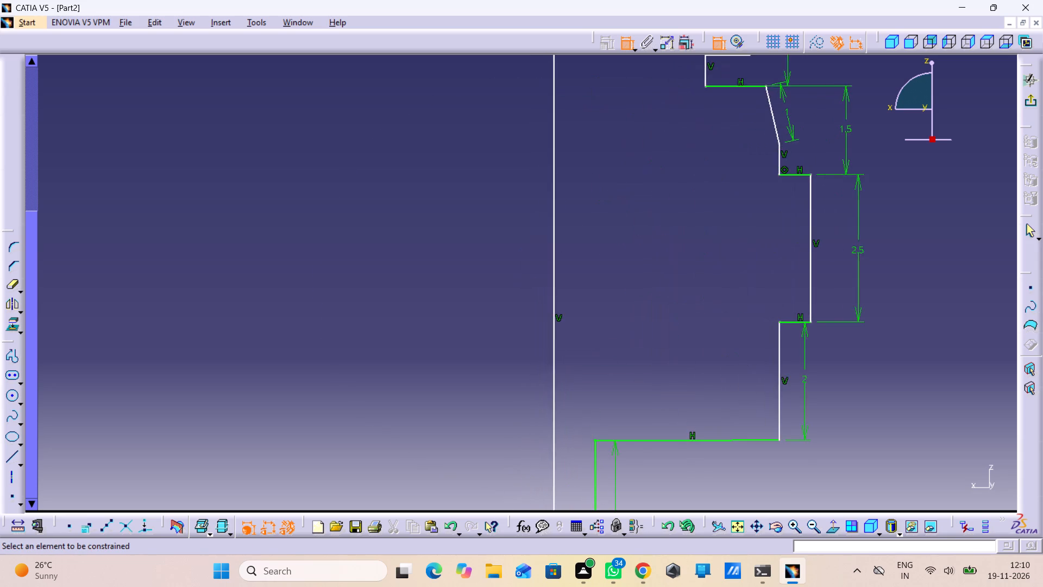
middle_click_drag(585, 152, 419, 342)
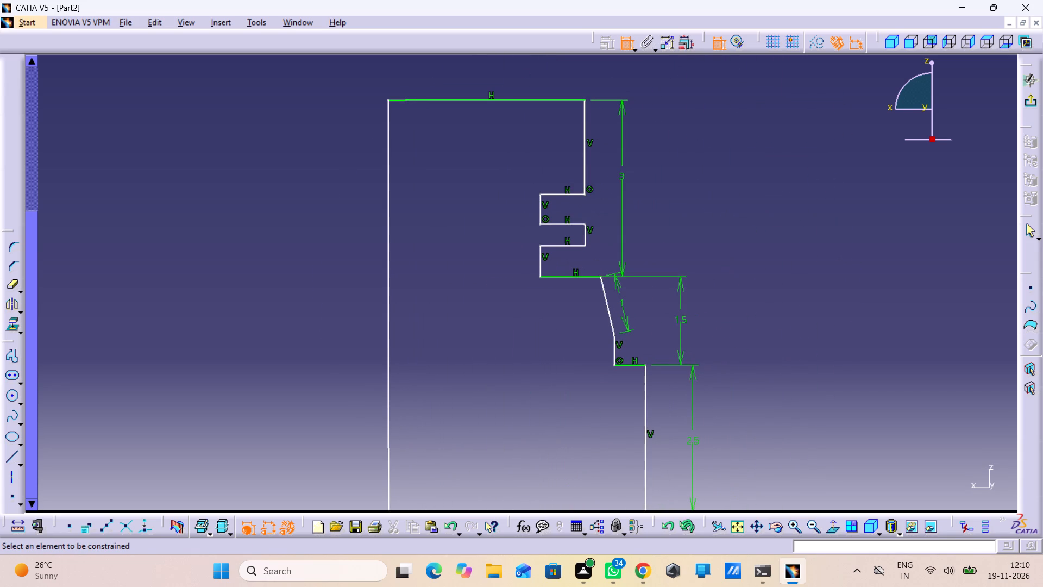
left_click(559, 245)
left_click(558, 278)
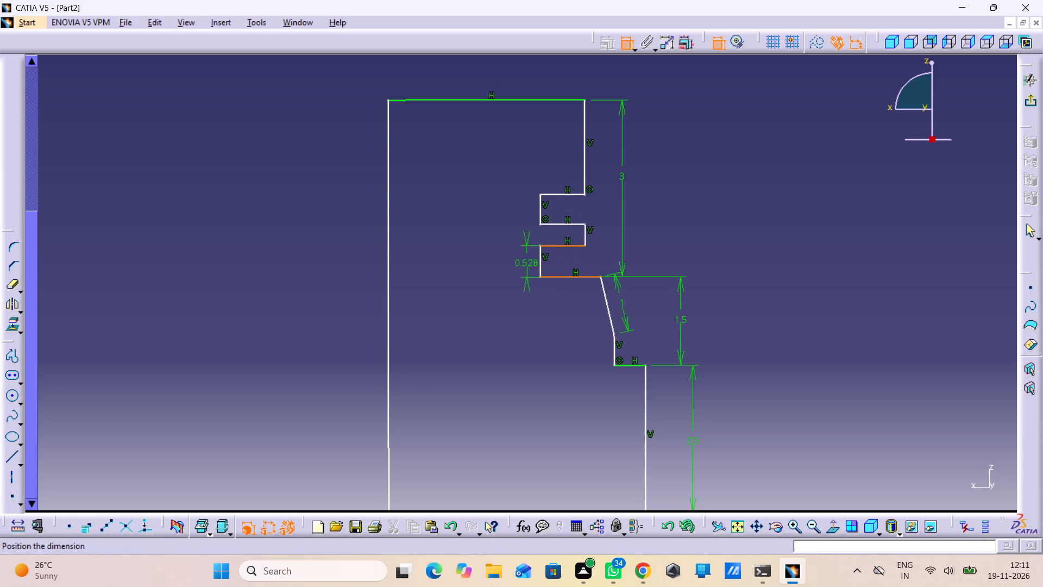
left_click(496, 270)
double_click(495, 263)
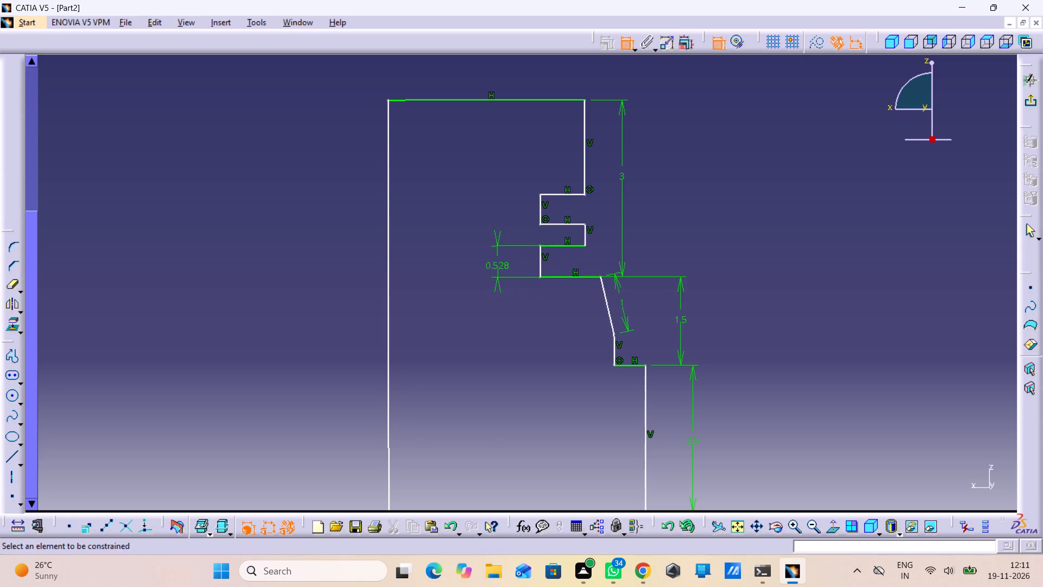
type("0.5")
key("Return")
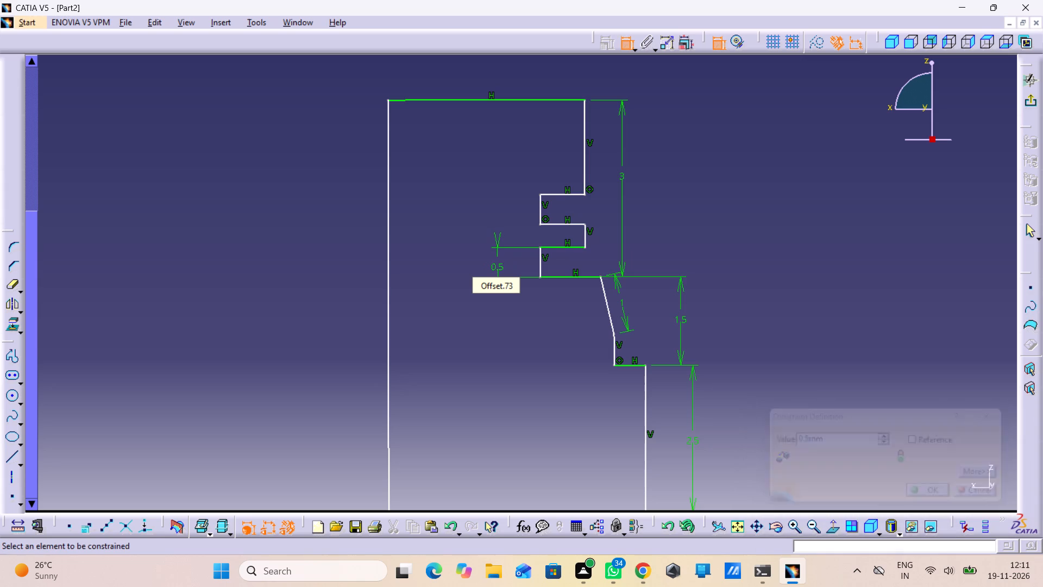
Dimension the height of the upper notch and set it to 0.5 mm.
left_click(563, 195)
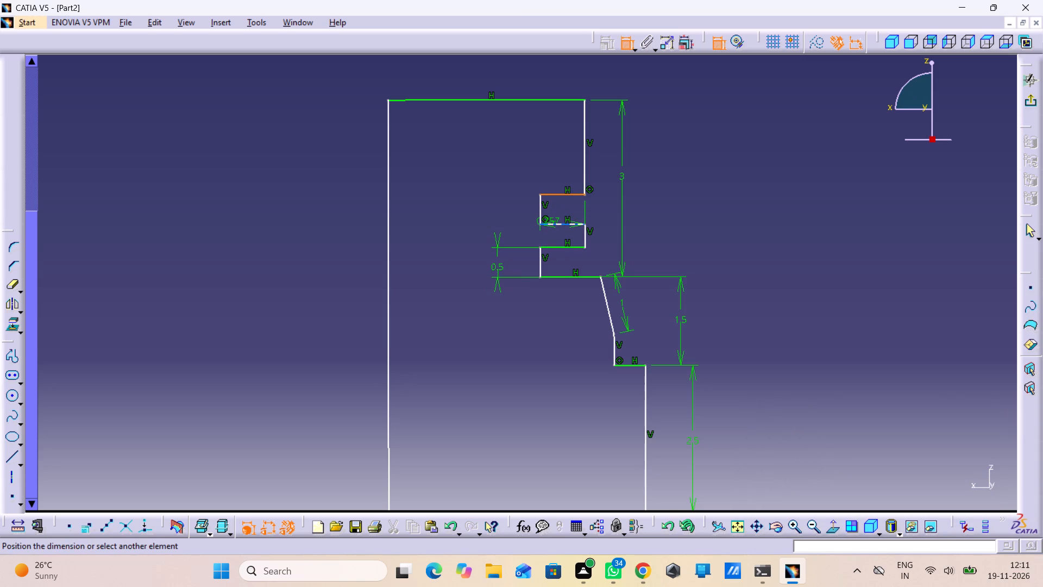
left_click(551, 224)
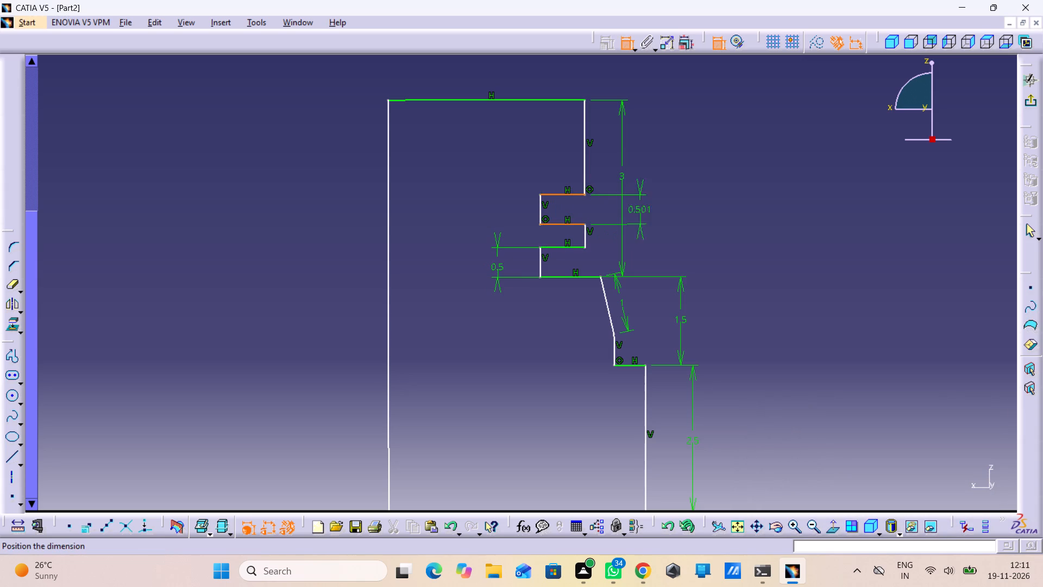
left_click(660, 215)
left_click(668, 210)
double_click(668, 210)
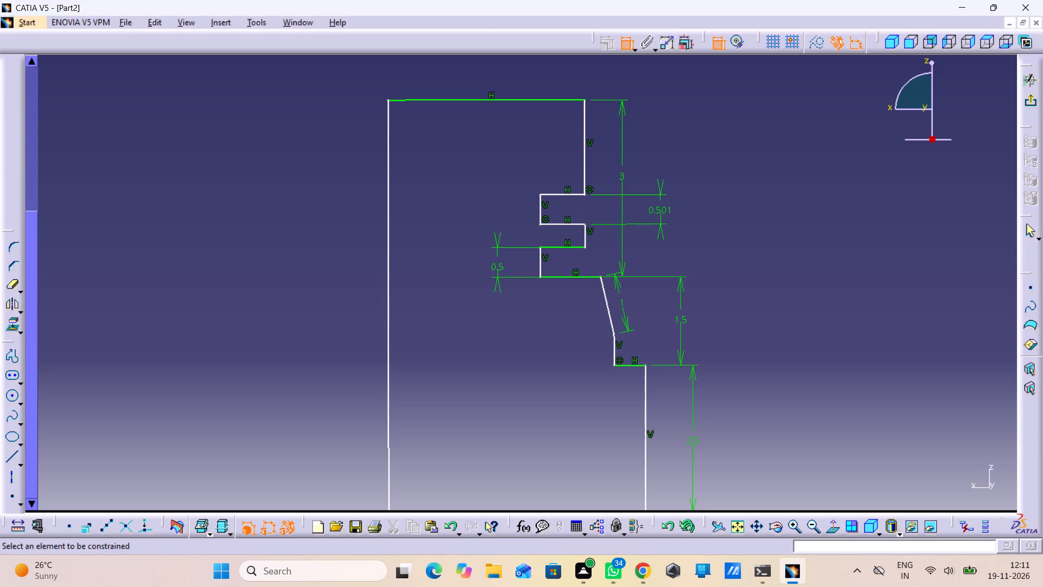
type("0.5")
key("Return")
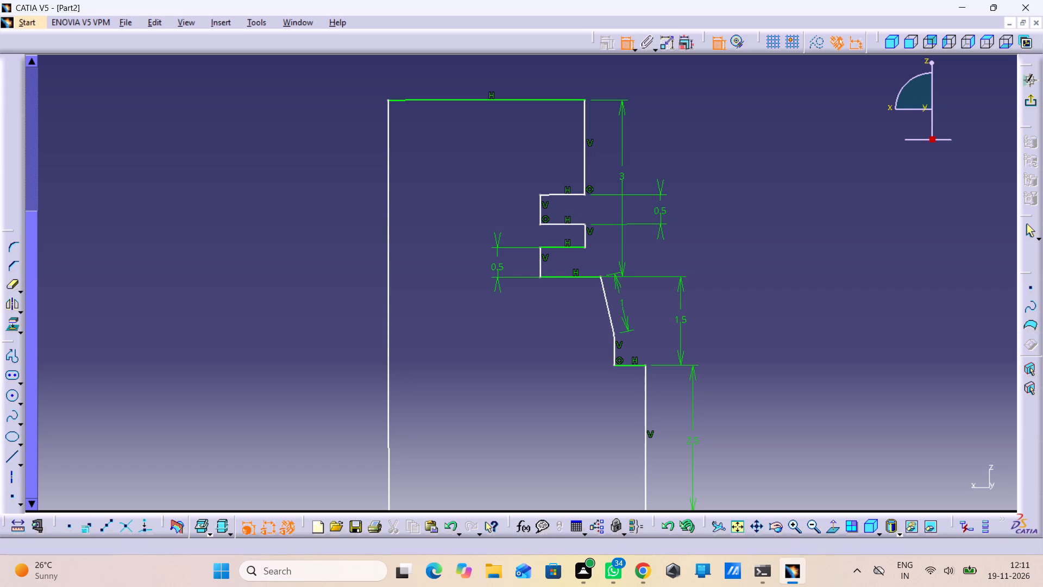
Delete the 0.5 mm height dimension of the lower notch.
right_click(503, 248)
left_click(549, 522)
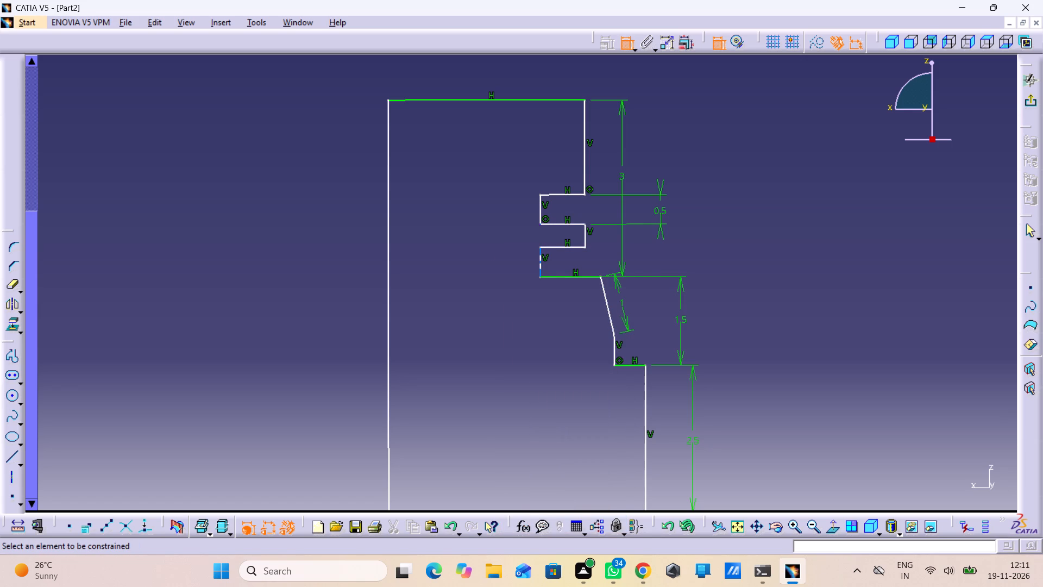
Dimension the height of the tooth between the two notches and set it to 0.5 mm.
left_click(556, 224)
left_click_drag(572, 248, 556, 247)
left_click(508, 237)
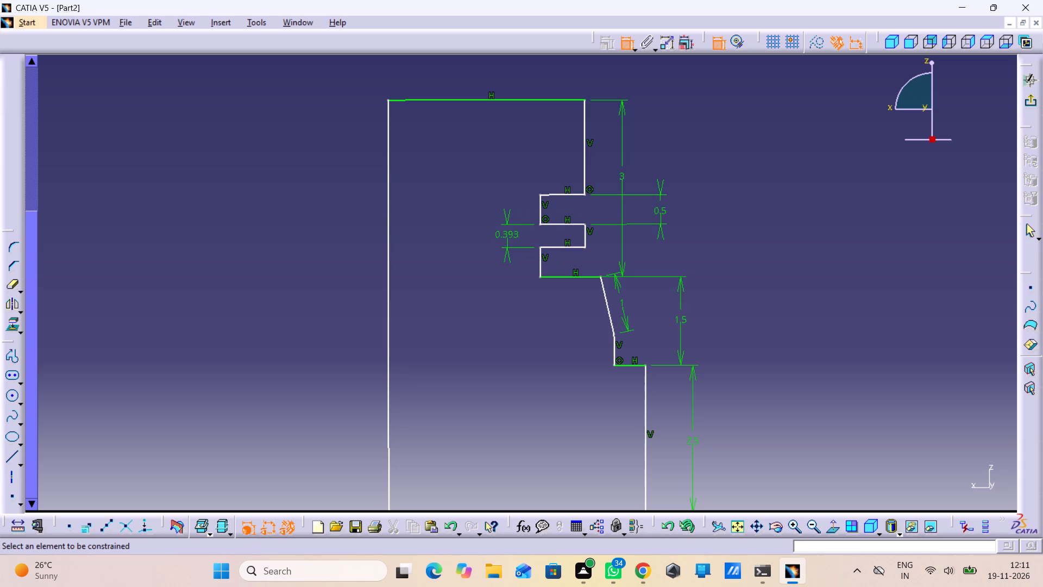
double_click(508, 235)
type("0.5")
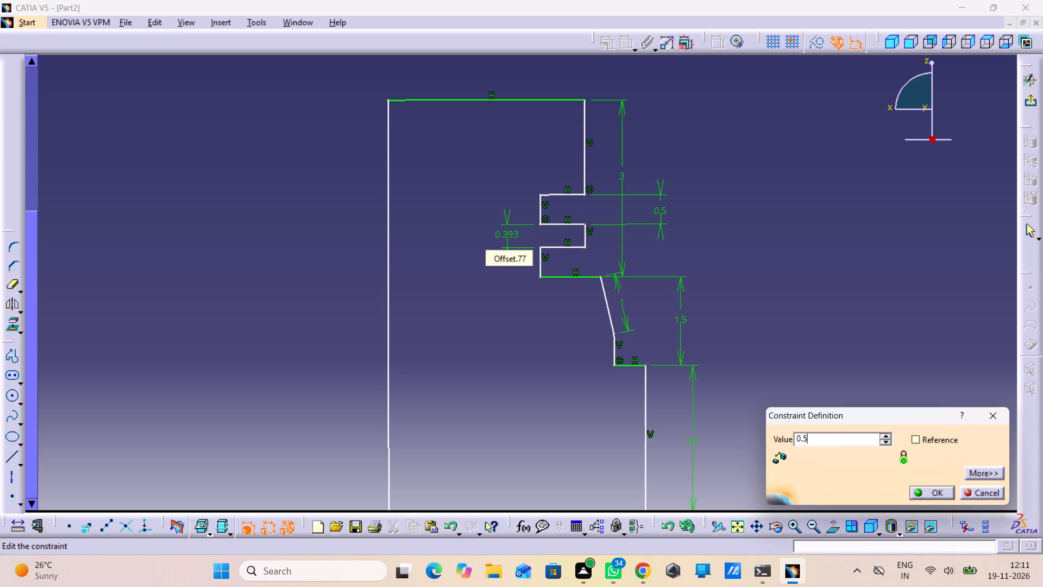
key("Return")
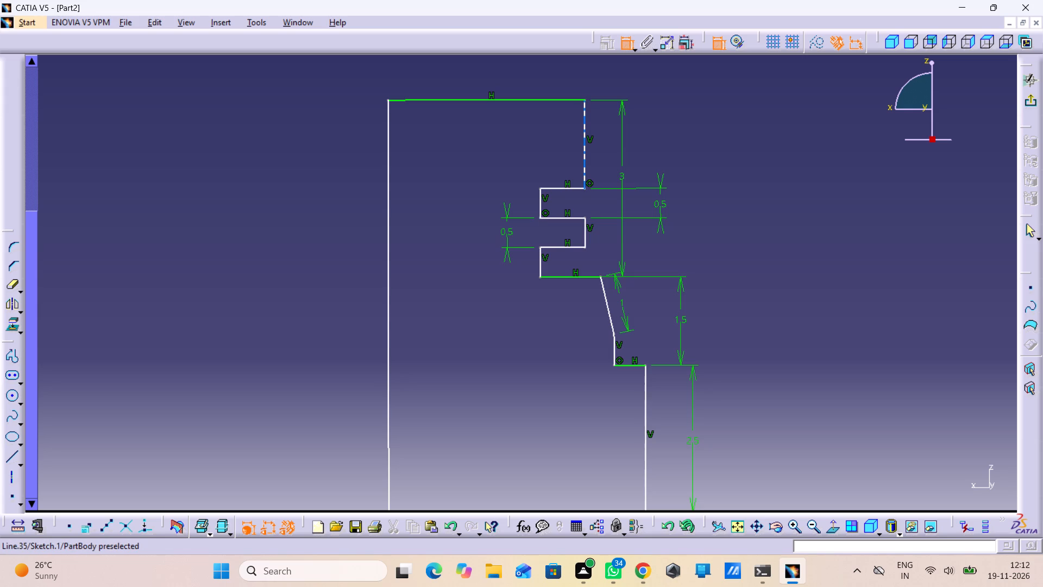
Delete the vertical edge joining the upper notch to the profile's top edge.
right_click(587, 114)
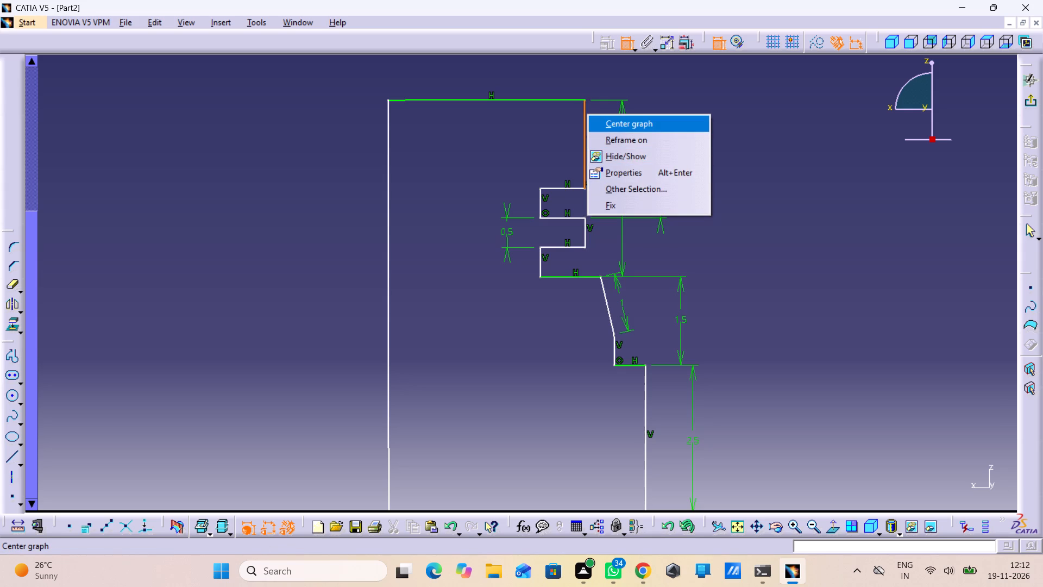
left_click(627, 43)
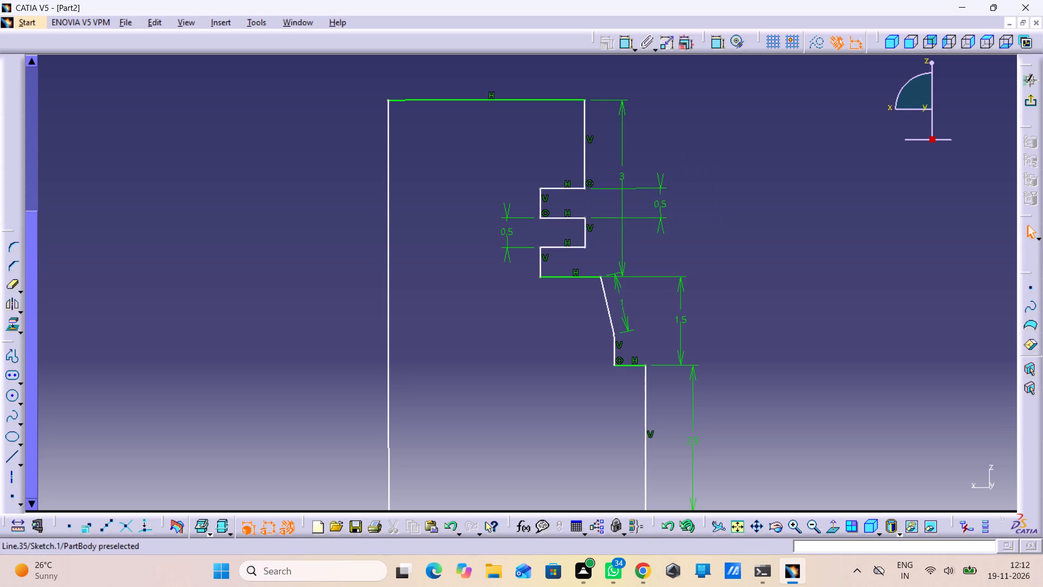
right_click(583, 136)
left_click(617, 315)
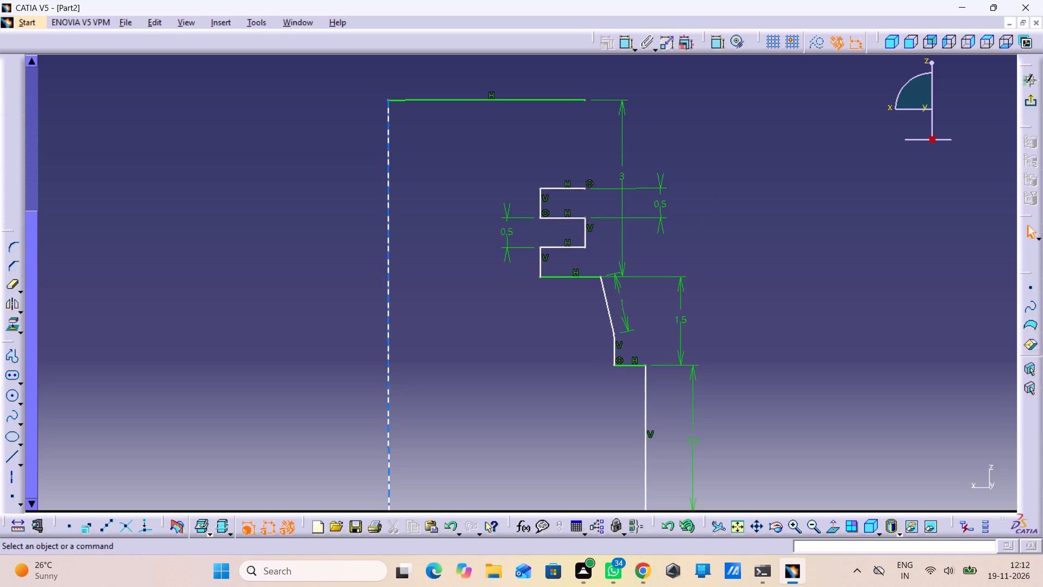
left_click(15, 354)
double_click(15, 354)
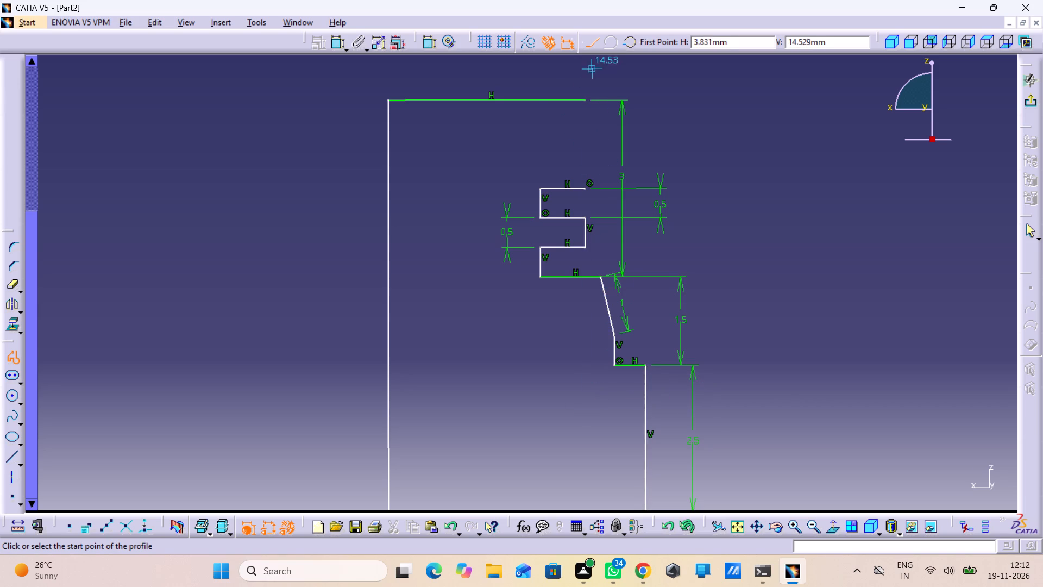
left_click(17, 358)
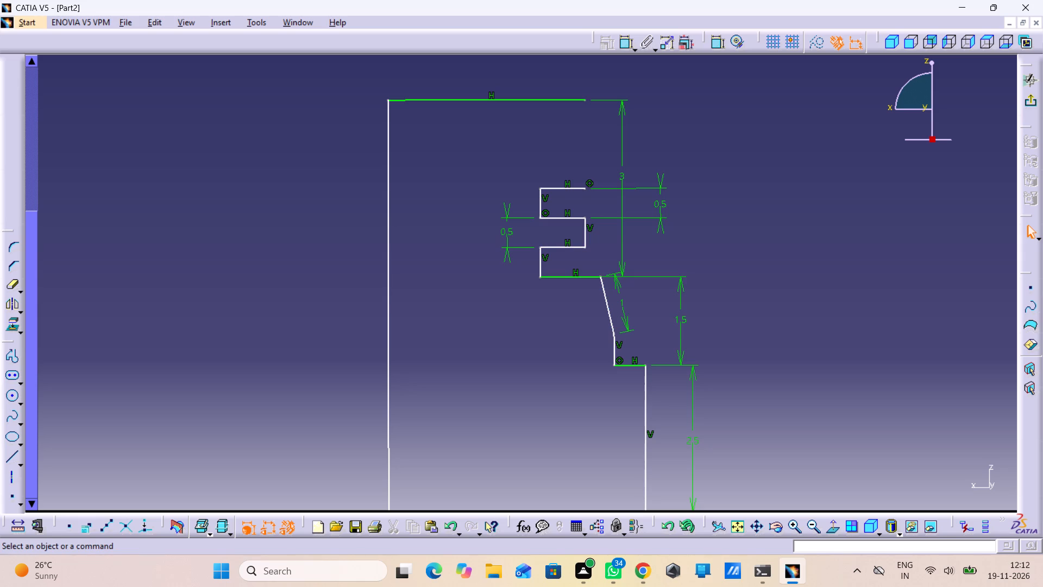
Move the vertical edge between the two notches inward past the notch bottoms, so the steps face the other way.
left_click_drag(588, 226, 519, 240)
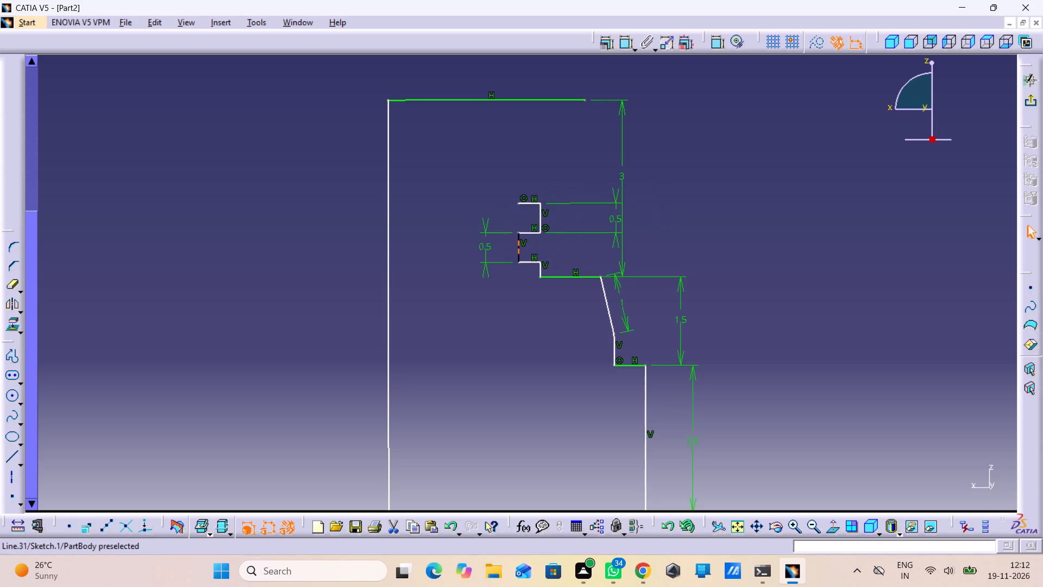
left_click_drag(519, 240, 503, 238)
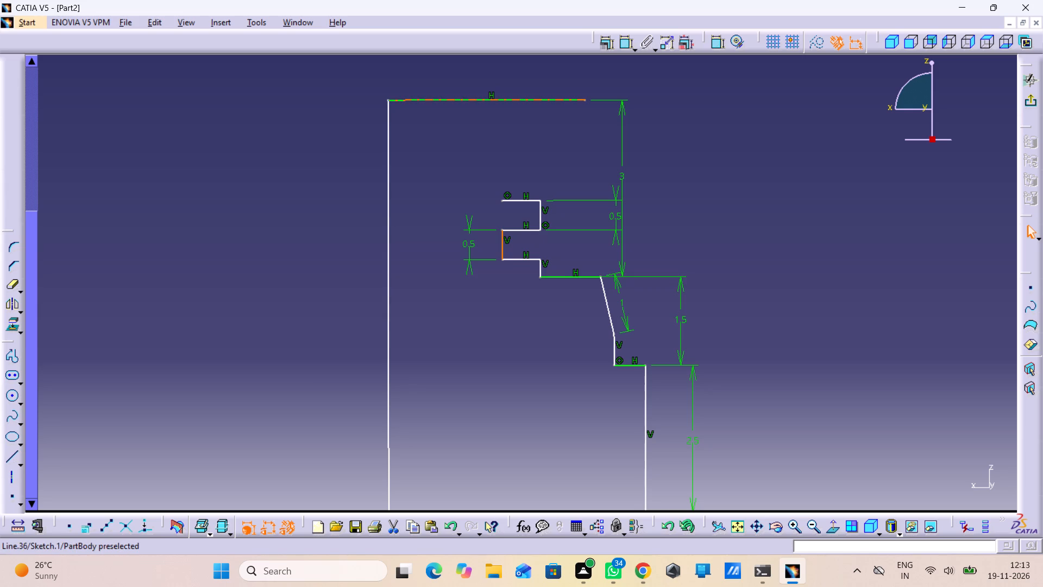
Shorten the profile's top edge by moving its open endpoint inward, nearly above the open end of the upper step.
middle_click_drag(549, 143, 552, 187)
right_click_drag(549, 145, 550, 177)
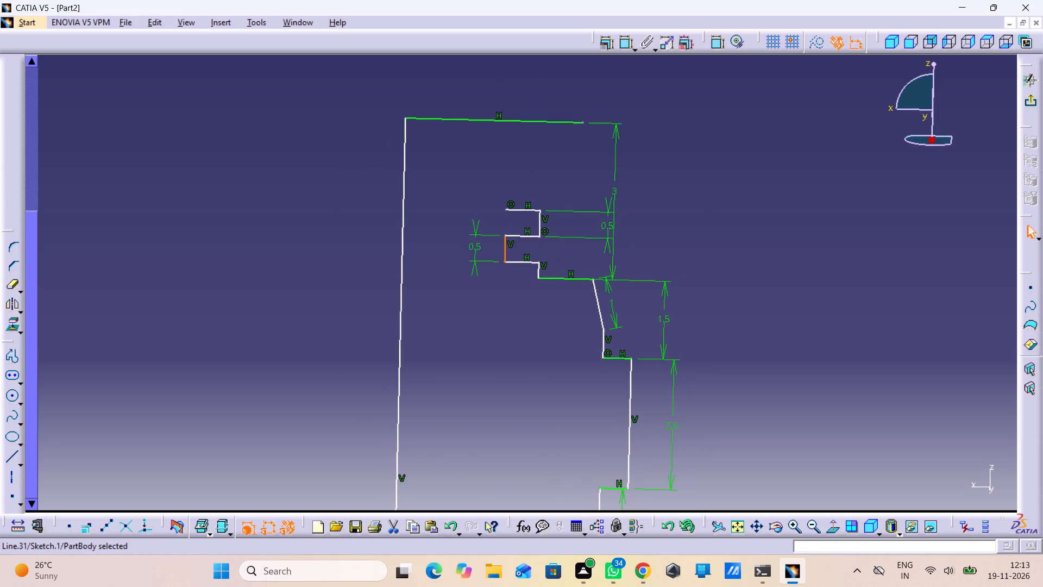
middle_click_drag(559, 173, 561, 160)
right_click_drag(559, 173, 561, 160)
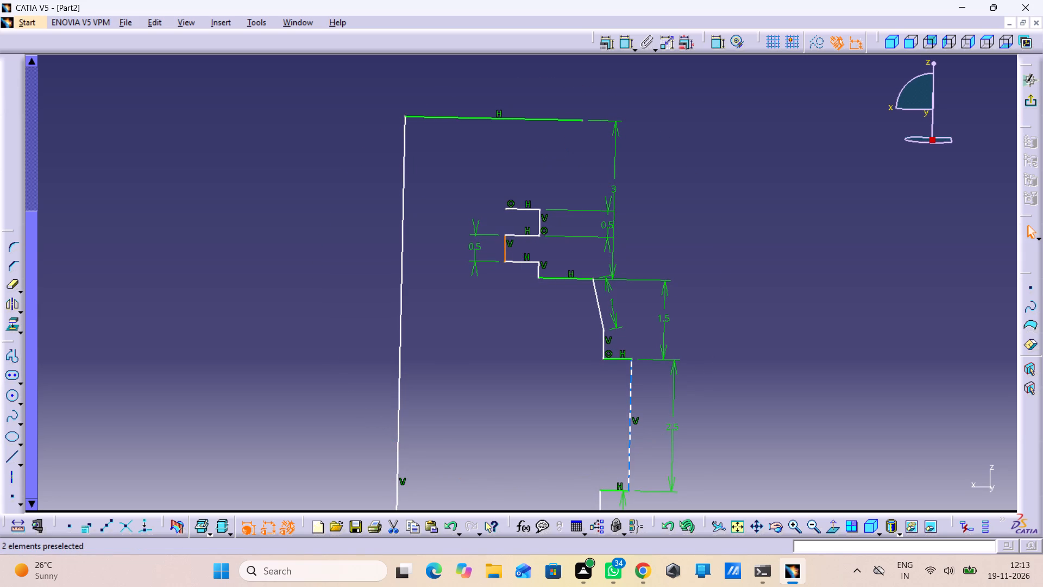
left_click_drag(831, 530, 826, 524)
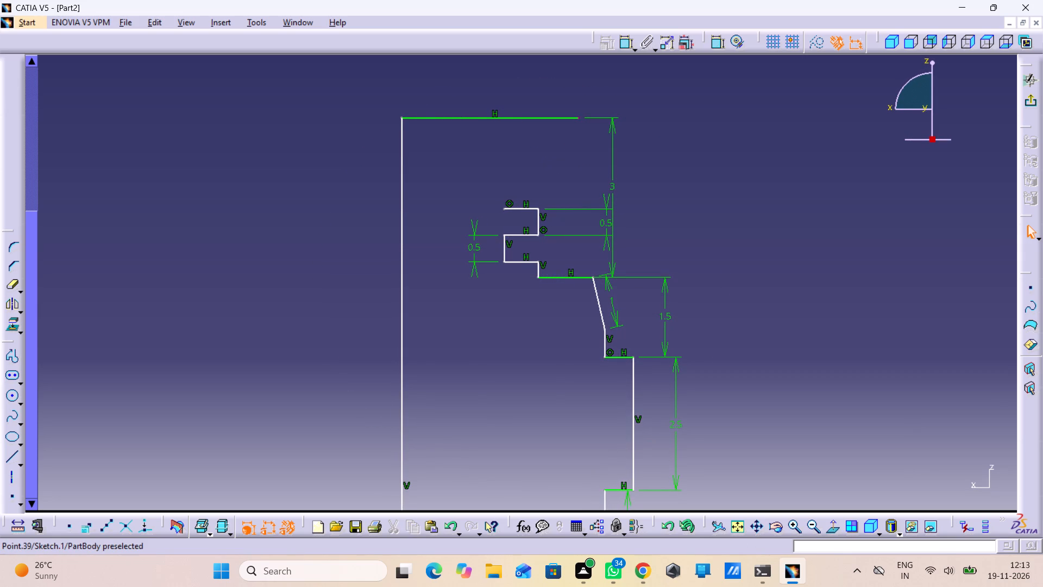
left_click_drag(580, 120, 487, 138)
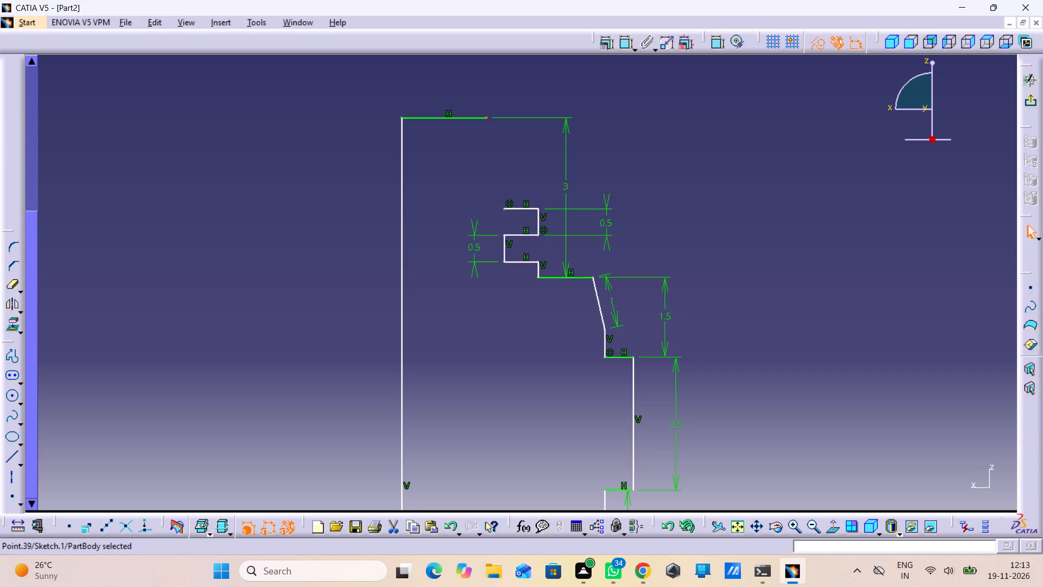
left_click_drag(485, 118, 489, 118)
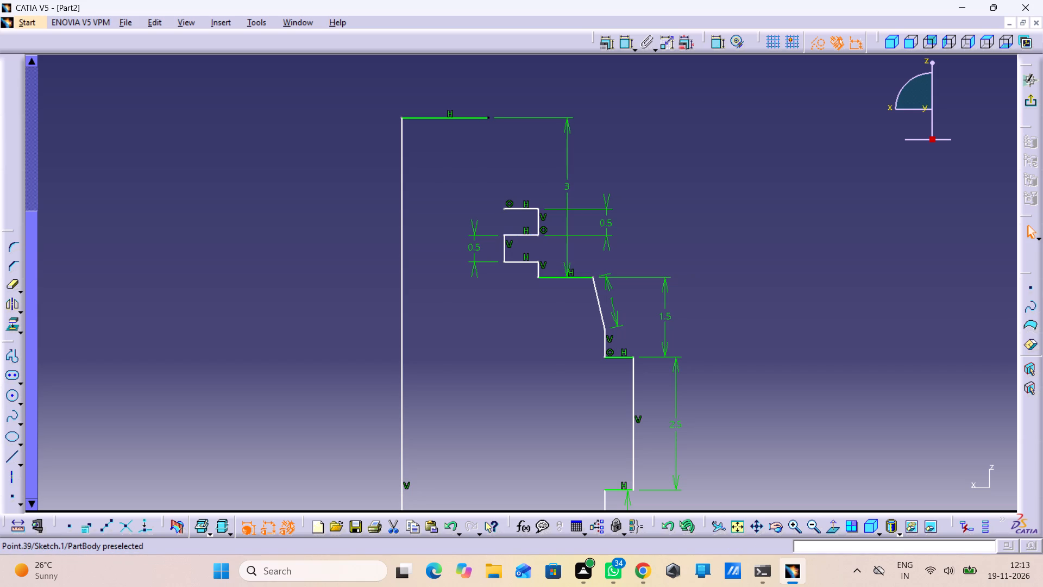
left_click_drag(489, 118, 497, 118)
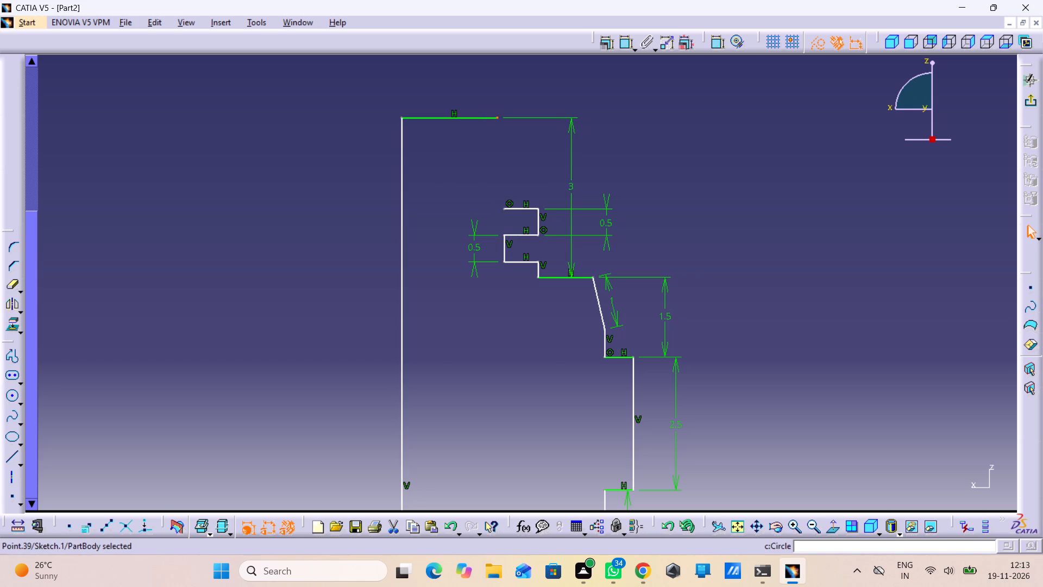
Draw a Profile line about 1.7 mm long from the upper step's open end to the top edge's open endpoint.
left_click(225, 408)
left_click(10, 357)
left_click_drag(10, 357, 15, 356)
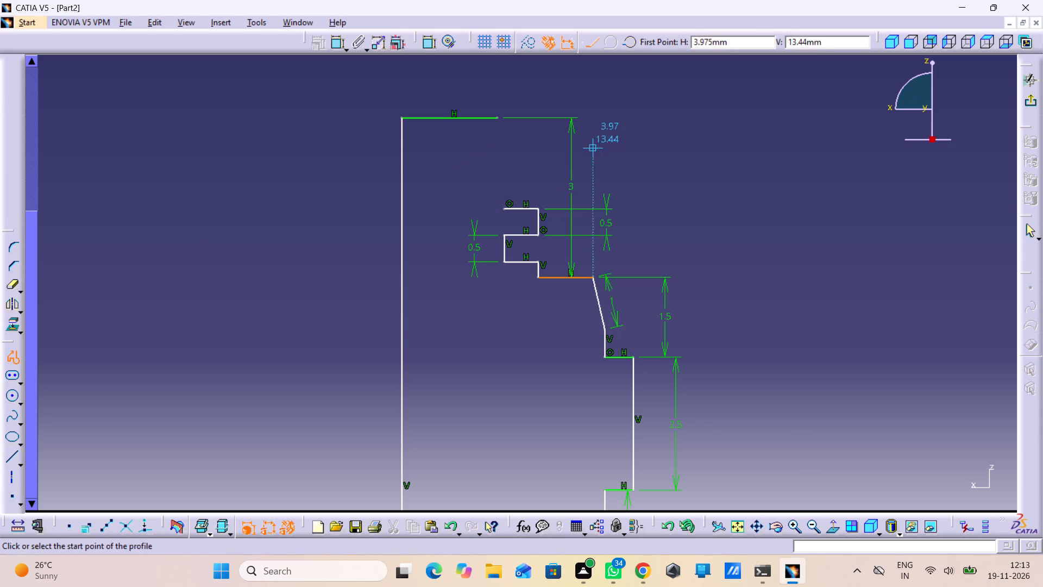
left_click(504, 209)
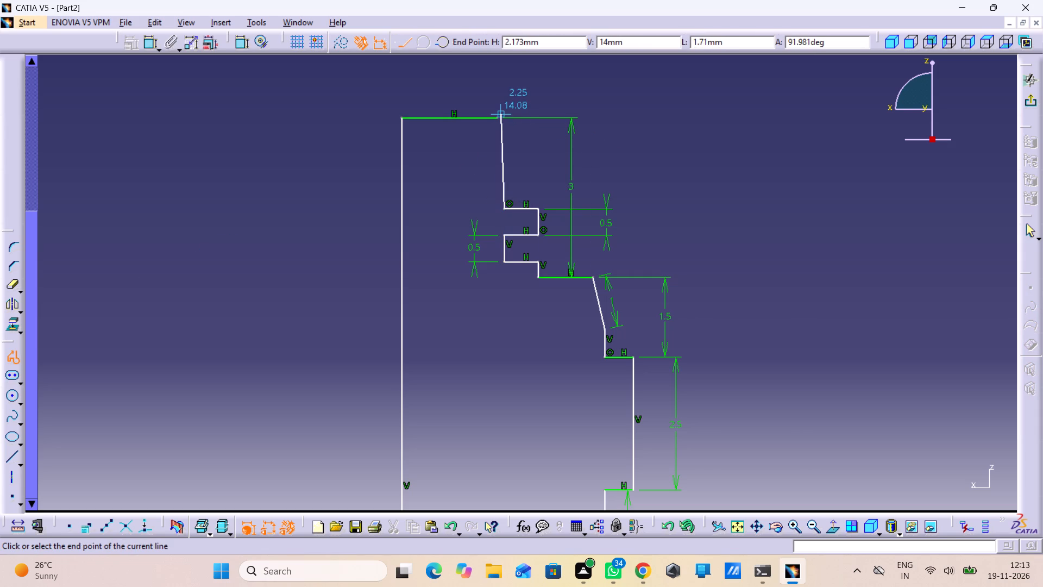
left_click_drag(498, 115, 497, 129)
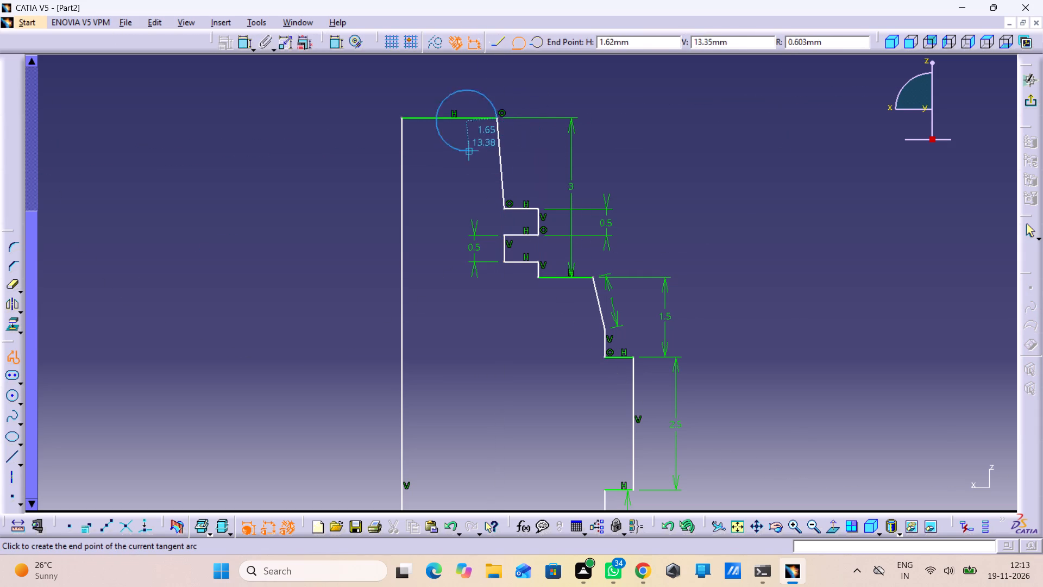
left_click(15, 361)
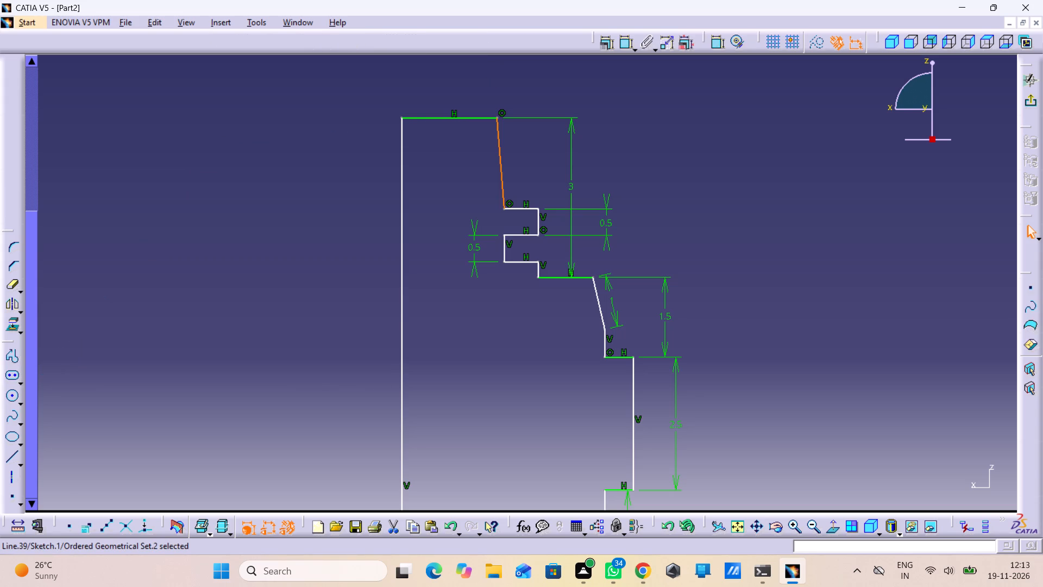
Constrain the new line between the upper step and the top edge as vertical.
right_click(503, 174)
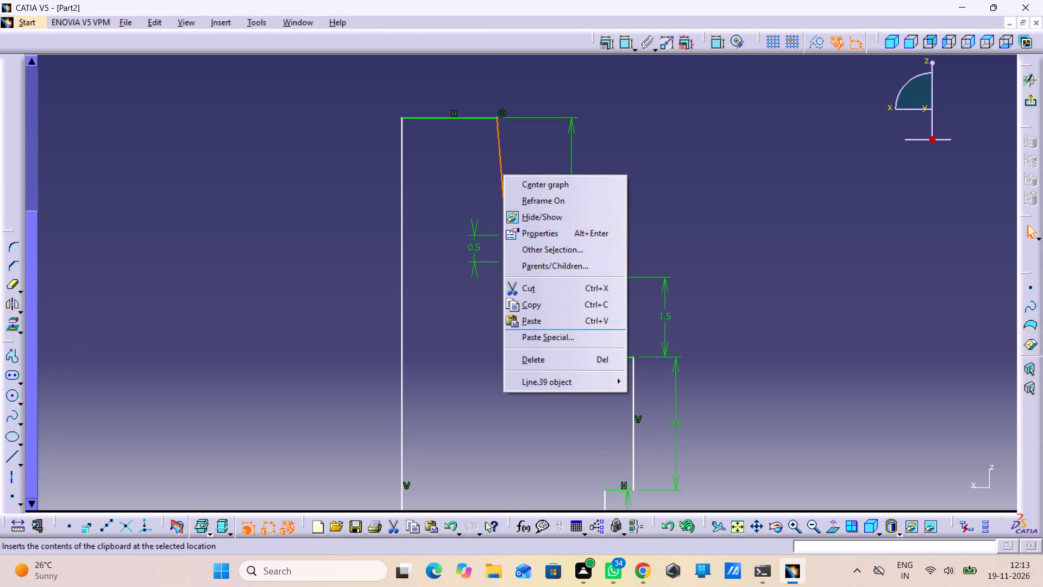
left_click(554, 379)
left_click(642, 433)
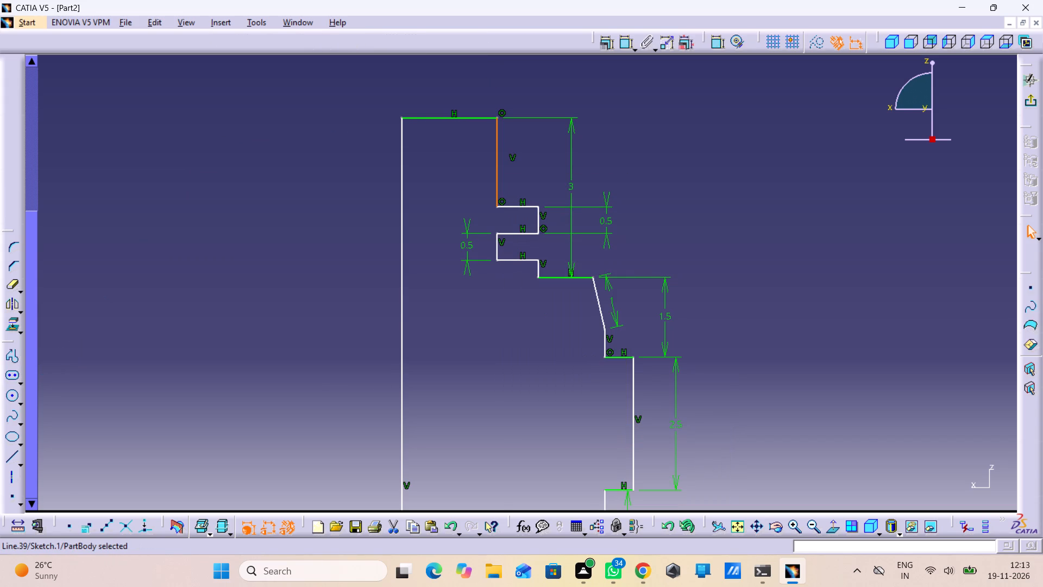
left_click(476, 330)
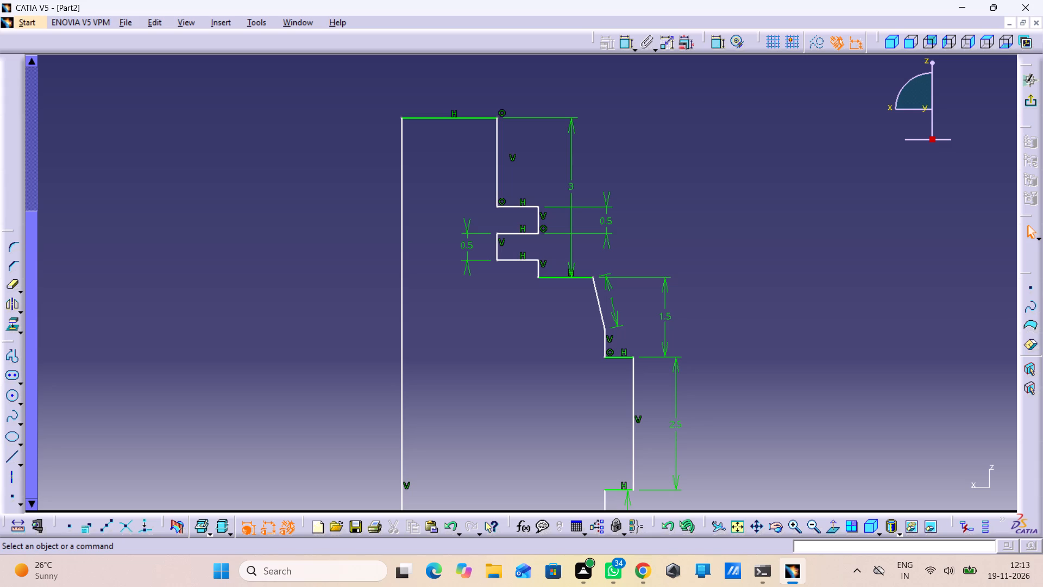
Dimension the length of the upper step's short top horizontal edge and set it to 0.25 mm.
left_click(627, 44)
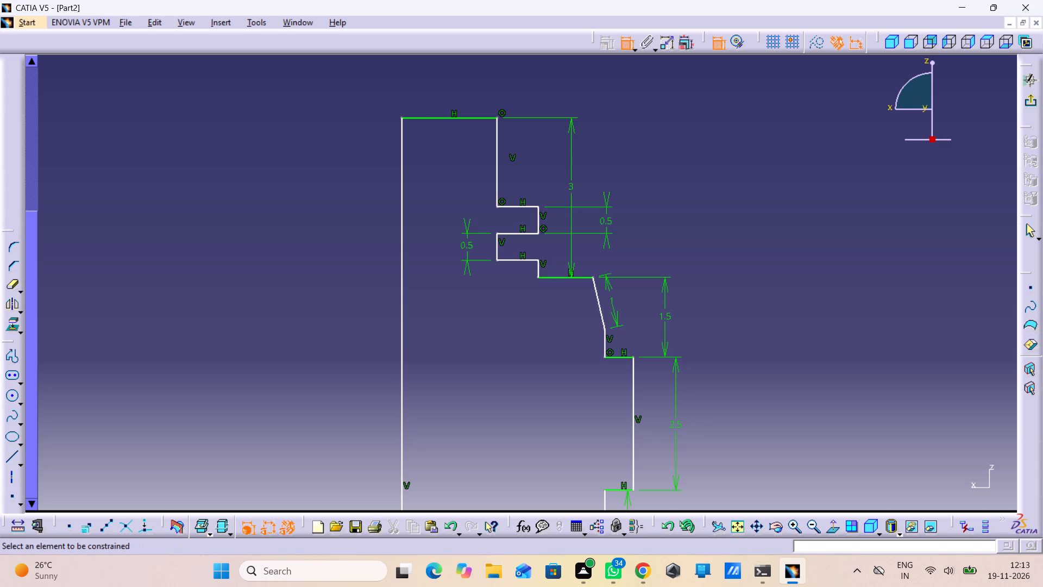
left_click(513, 206)
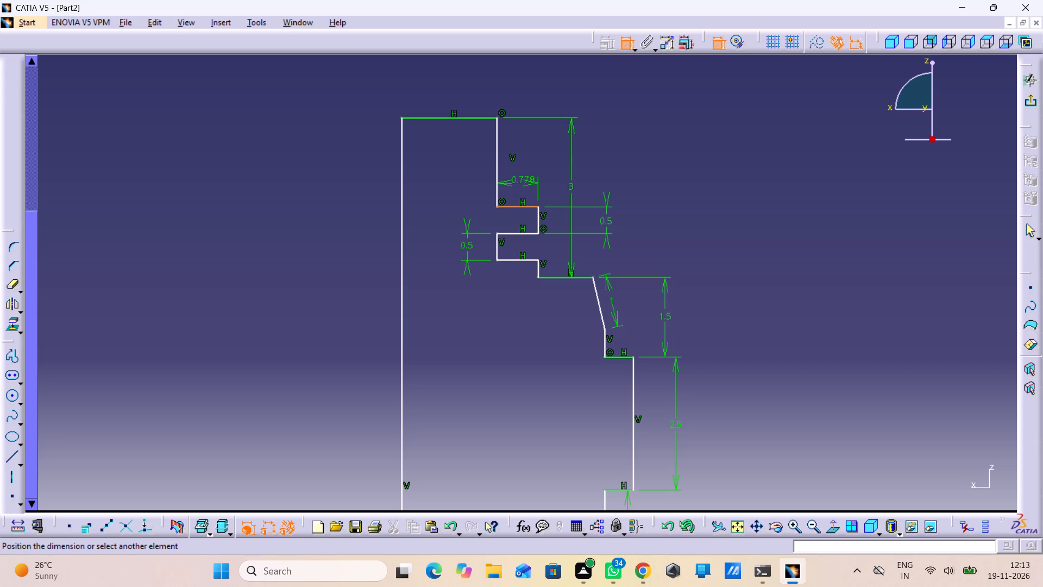
left_click(524, 179)
double_click(522, 174)
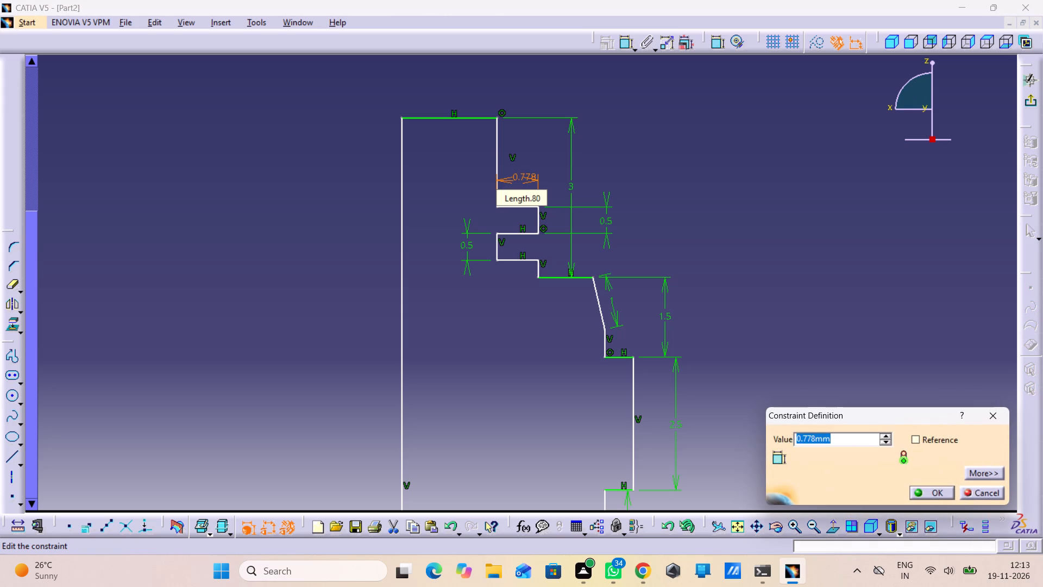
type("0.22")
key("BackSpace")
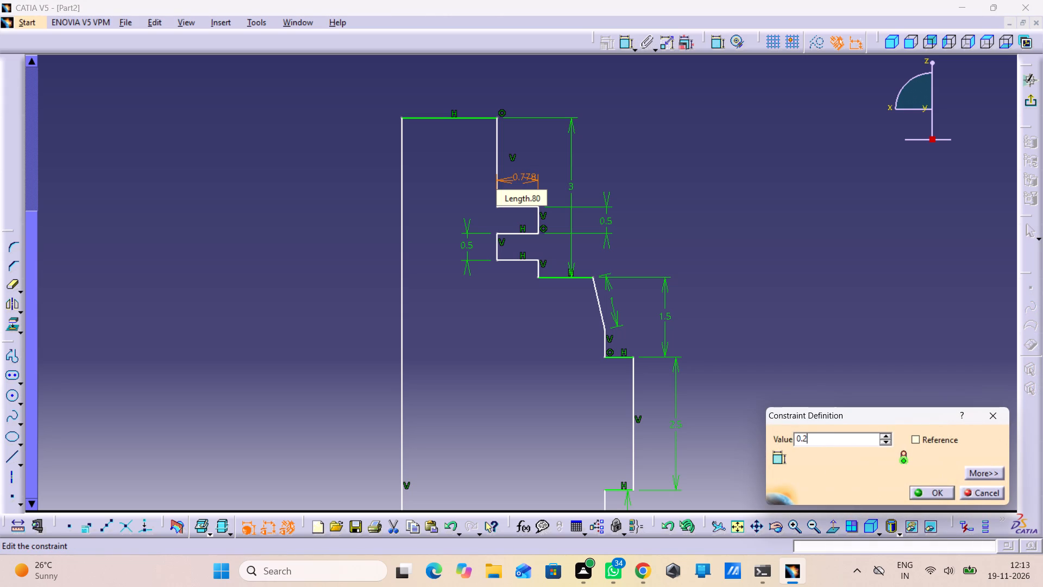
key("5")
key("Return")
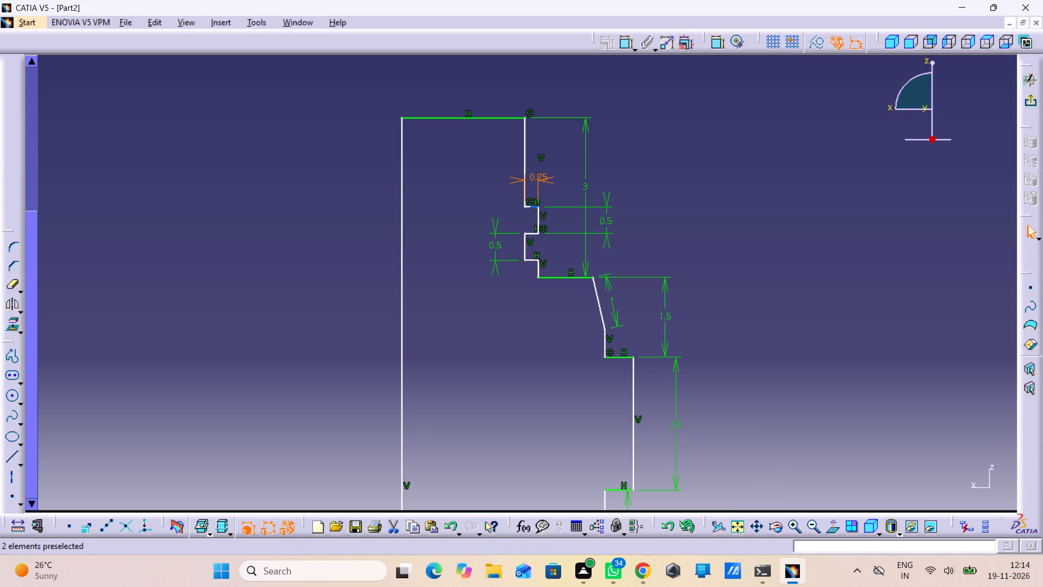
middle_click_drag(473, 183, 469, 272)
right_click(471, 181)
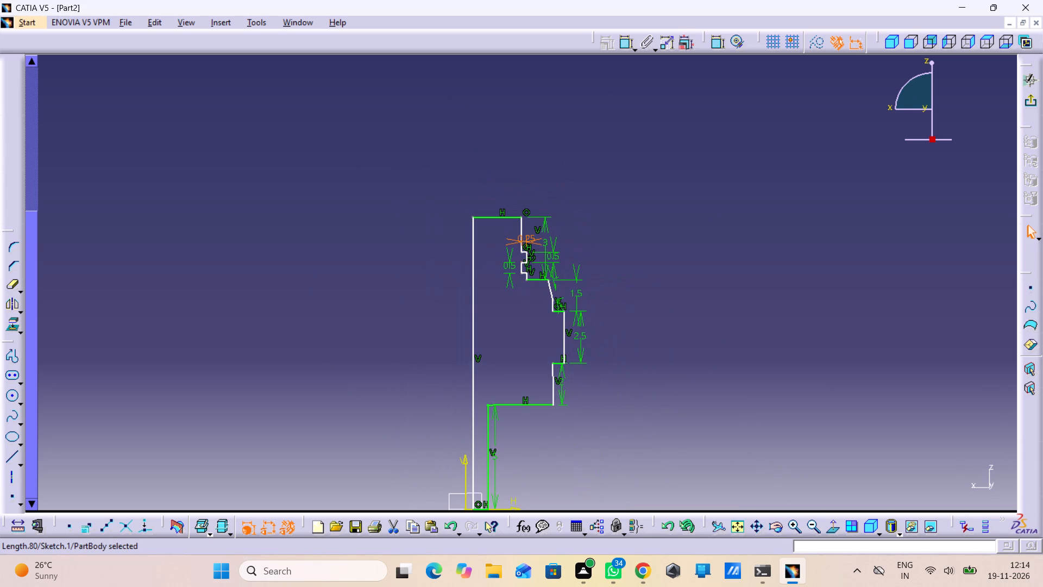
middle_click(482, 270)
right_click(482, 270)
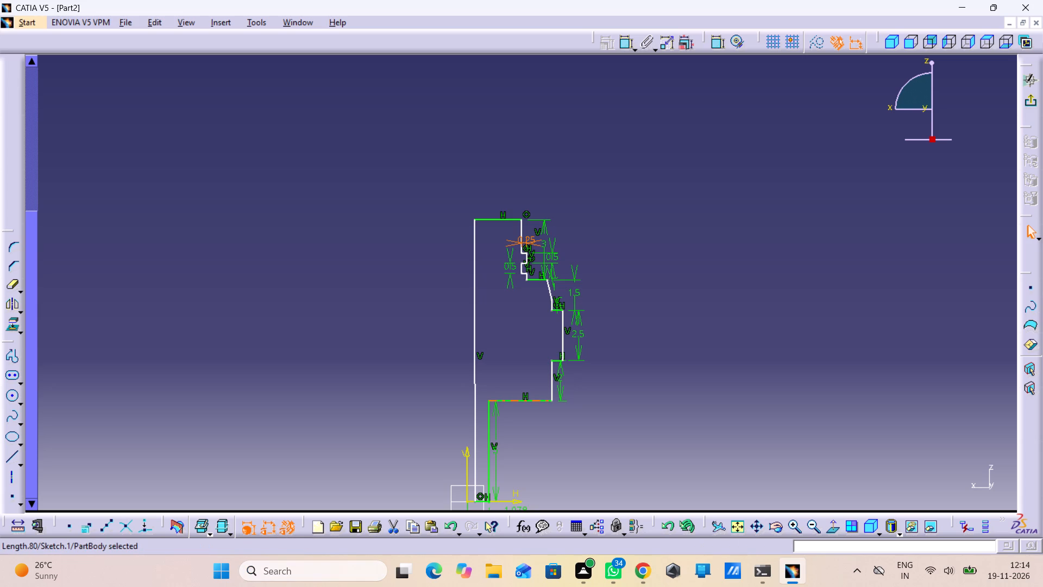
Dimension the length of the profile's top horizontal edge and set it to 2.49/2 mm.
left_click(477, 372)
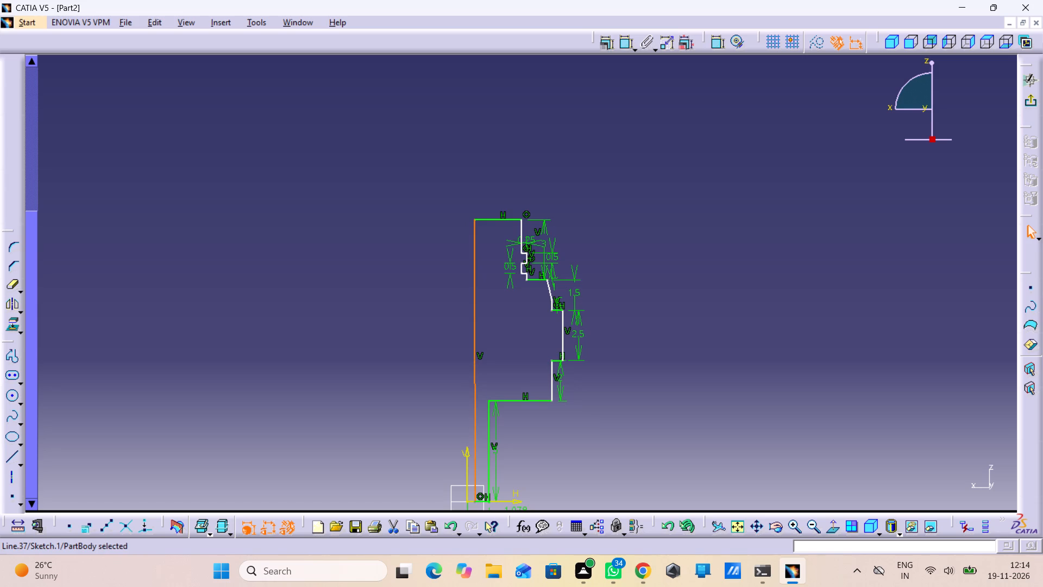
left_click(429, 368)
double_click(626, 42)
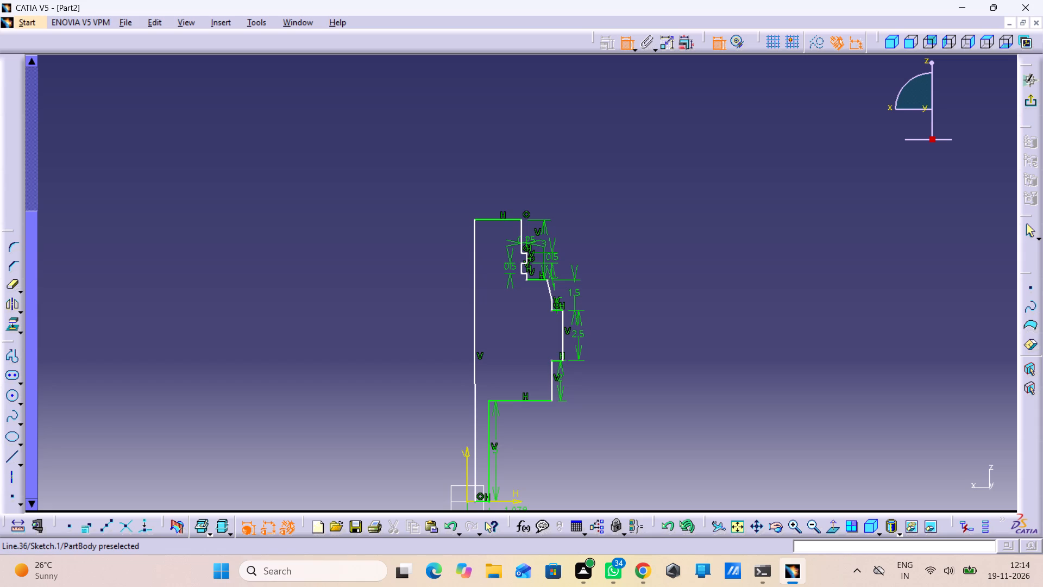
left_click_drag(493, 219, 493, 211)
left_click(502, 159)
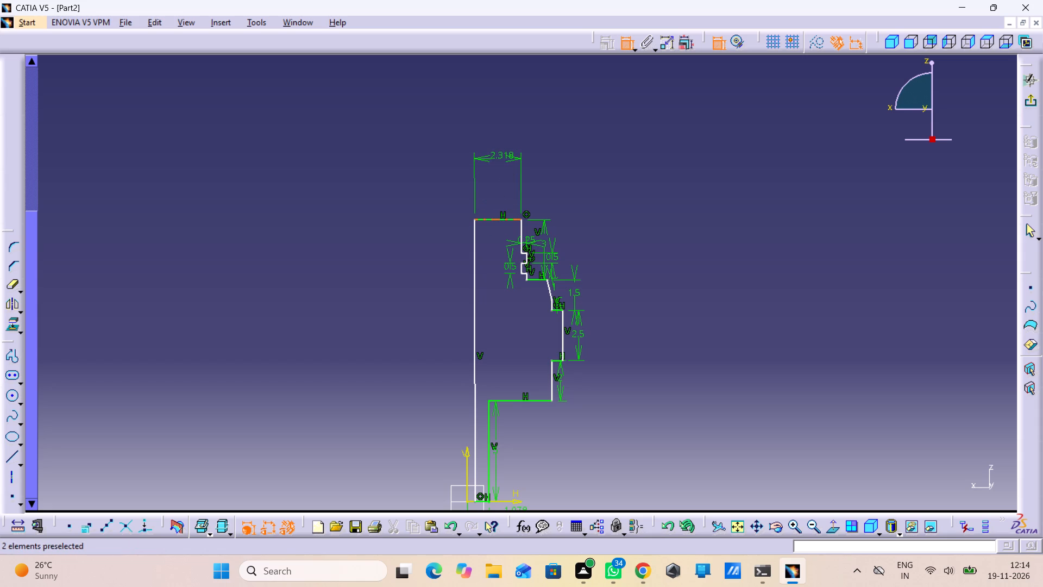
double_click(502, 151)
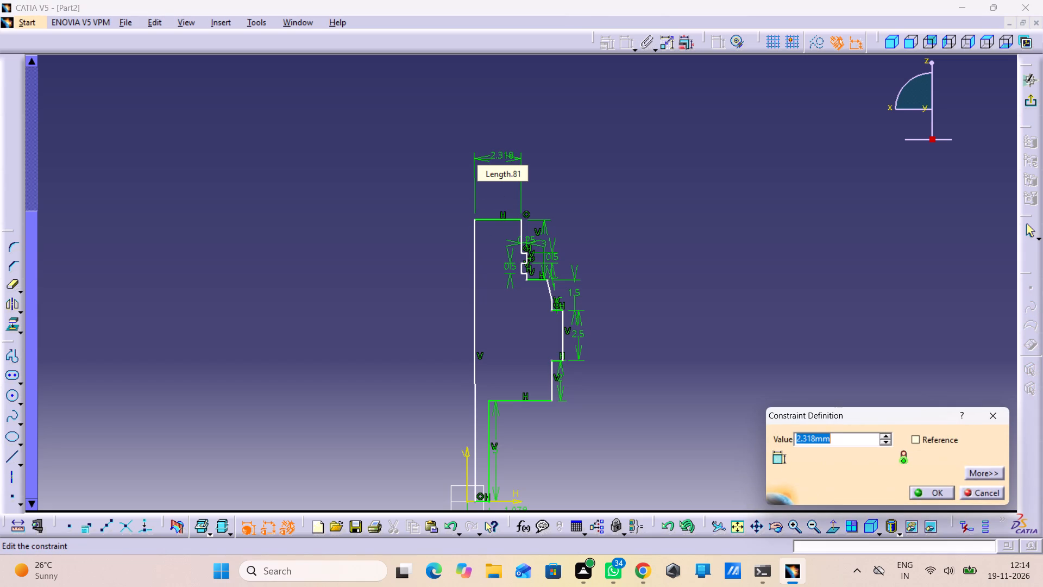
type("2.48")
key("BackSpace")
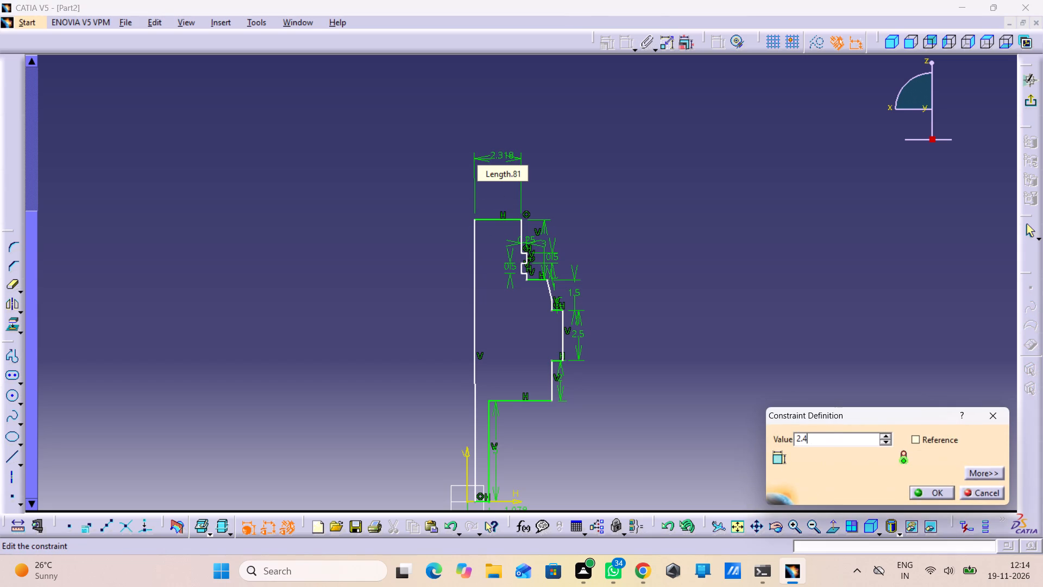
type("9/2")
key("Return")
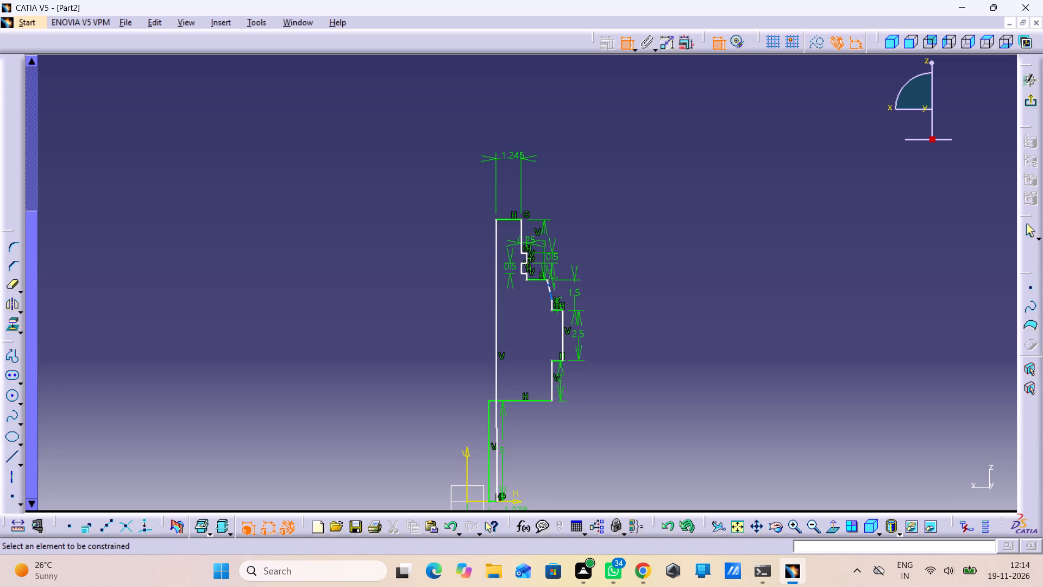
Move the profile's long inner vertical line so it lies between the sketch's V axis and the 5 mm vertical edge.
middle_click_drag(537, 306, 551, 233)
right_click(539, 305)
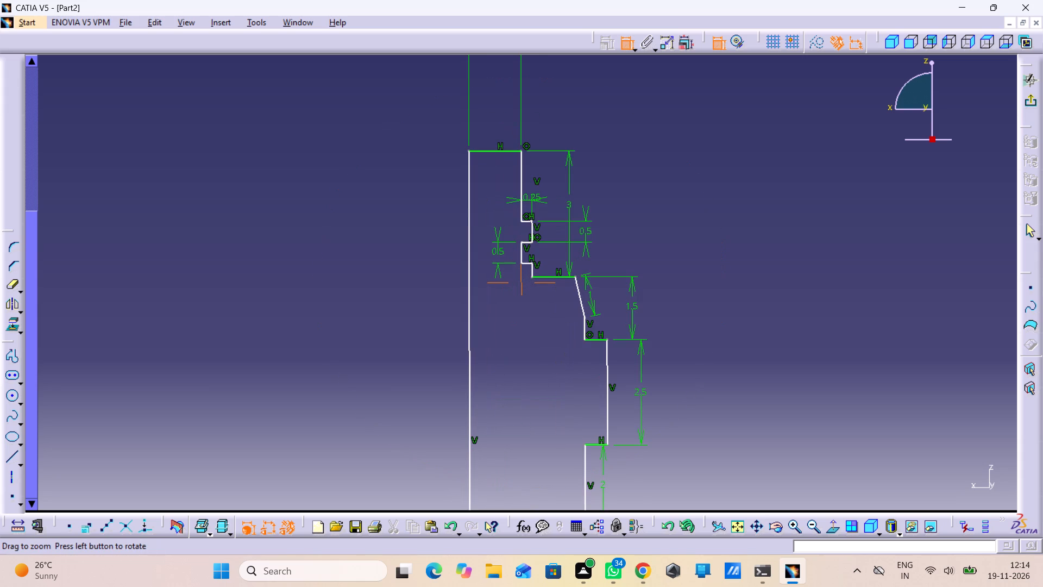
middle_click_drag(551, 233, 548, 273)
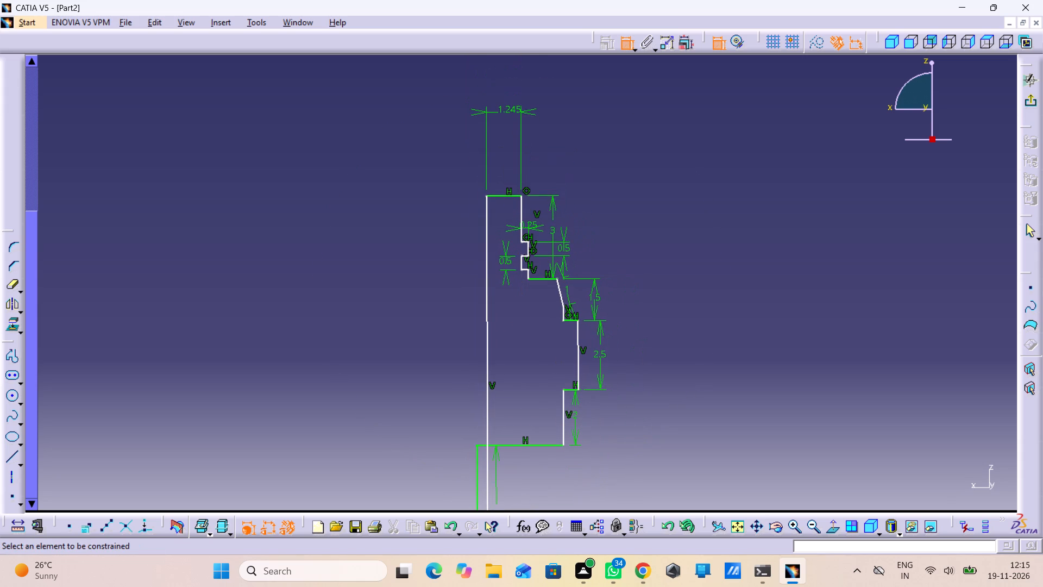
middle_click_drag(529, 343, 540, 174)
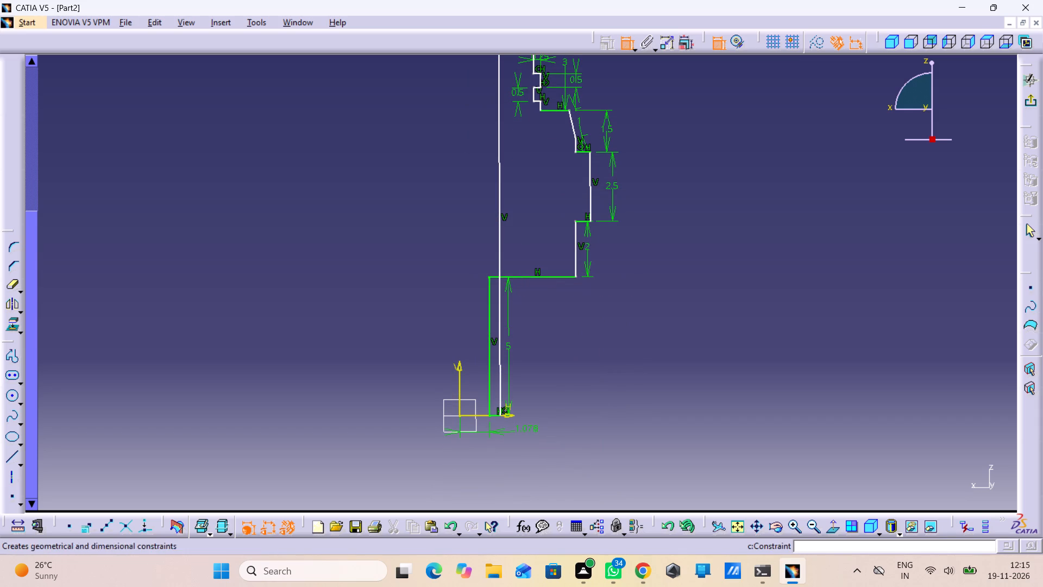
left_click_drag(625, 43, 623, 52)
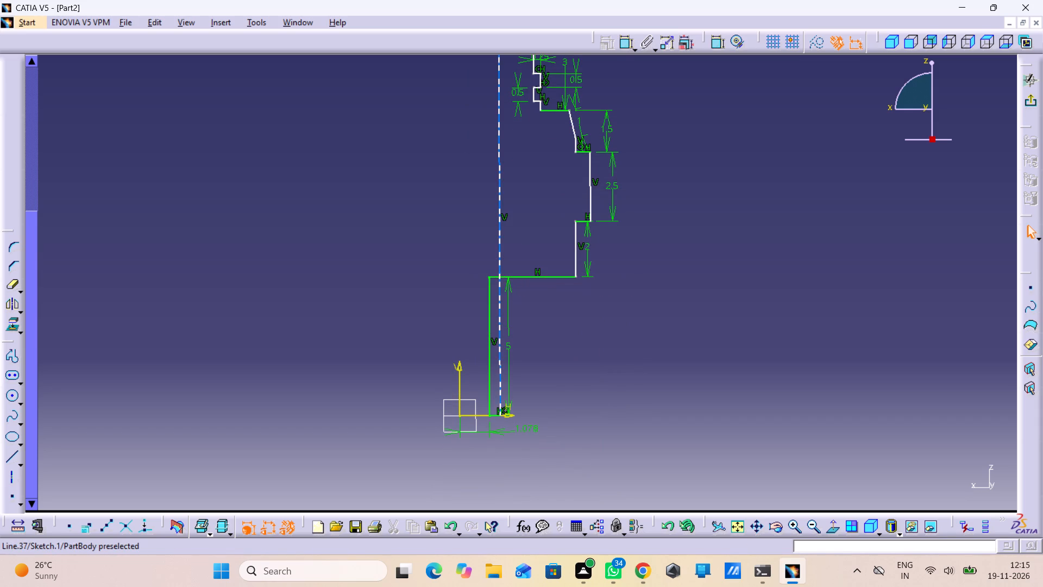
left_click_drag(500, 327, 437, 348)
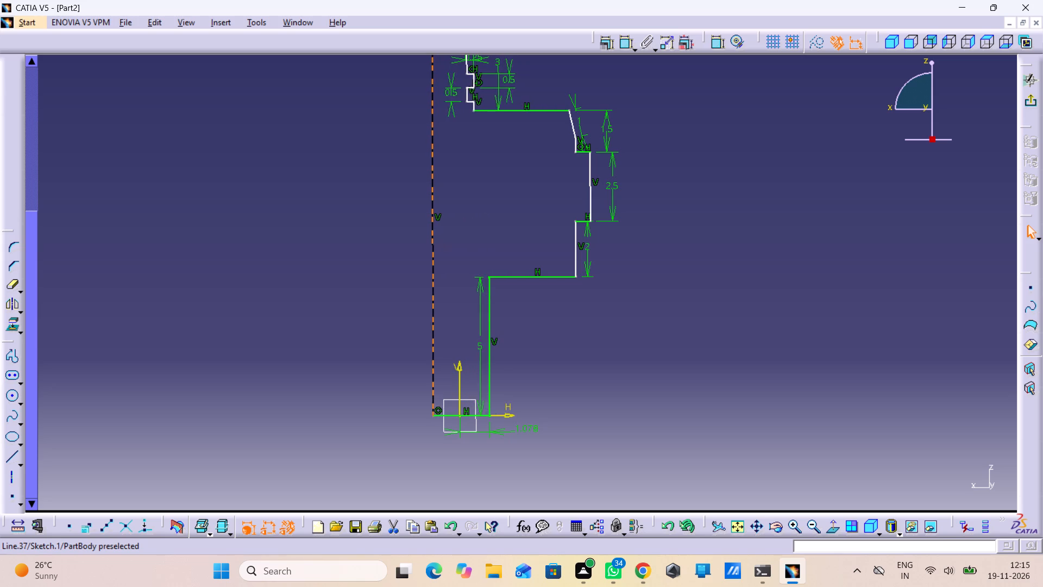
left_click_drag(437, 348, 473, 341)
left_click(447, 314)
middle_click_drag(448, 266, 450, 266)
right_click(449, 265)
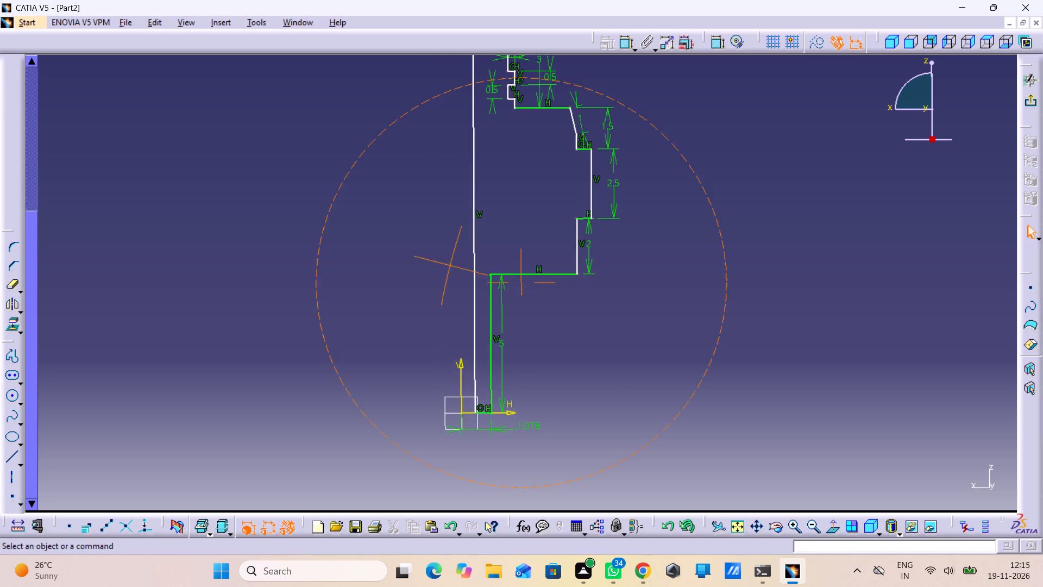
middle_click_drag(450, 266, 447, 299)
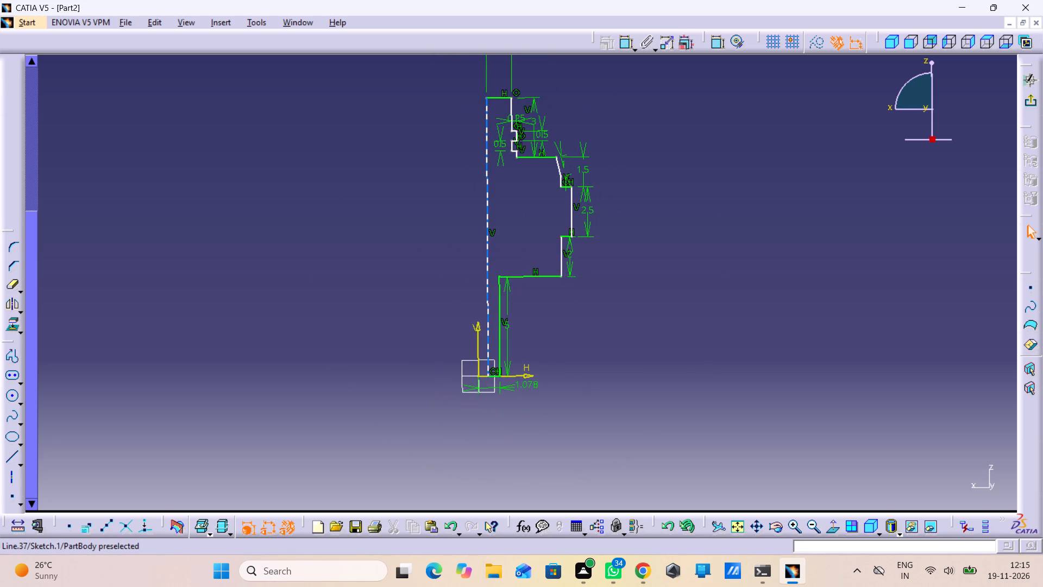
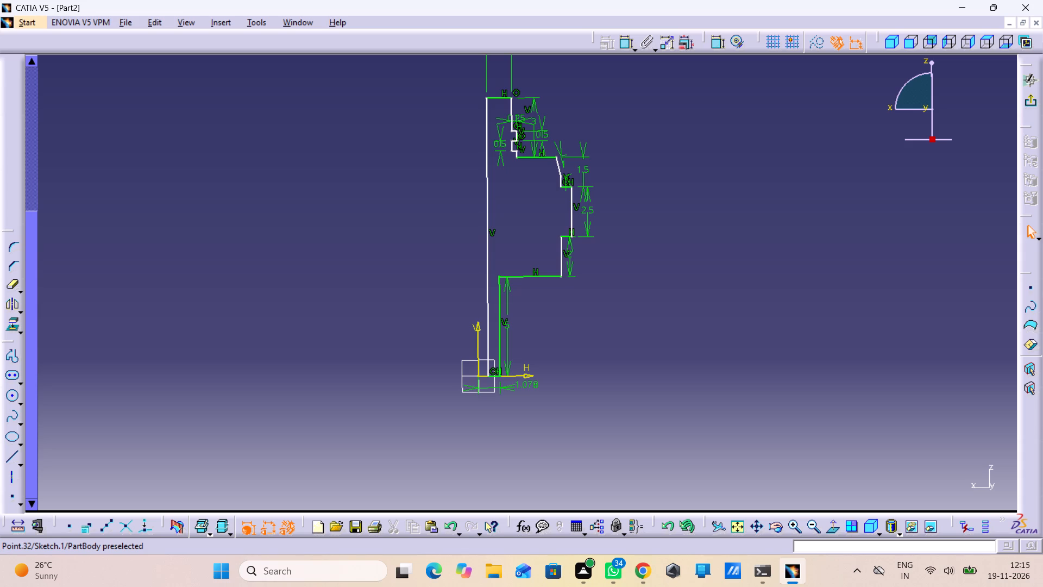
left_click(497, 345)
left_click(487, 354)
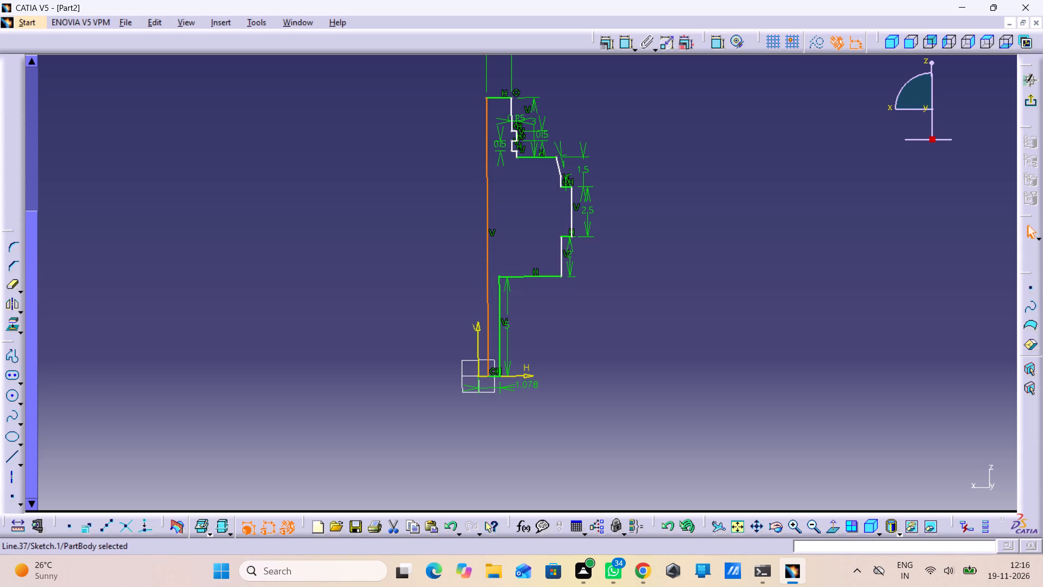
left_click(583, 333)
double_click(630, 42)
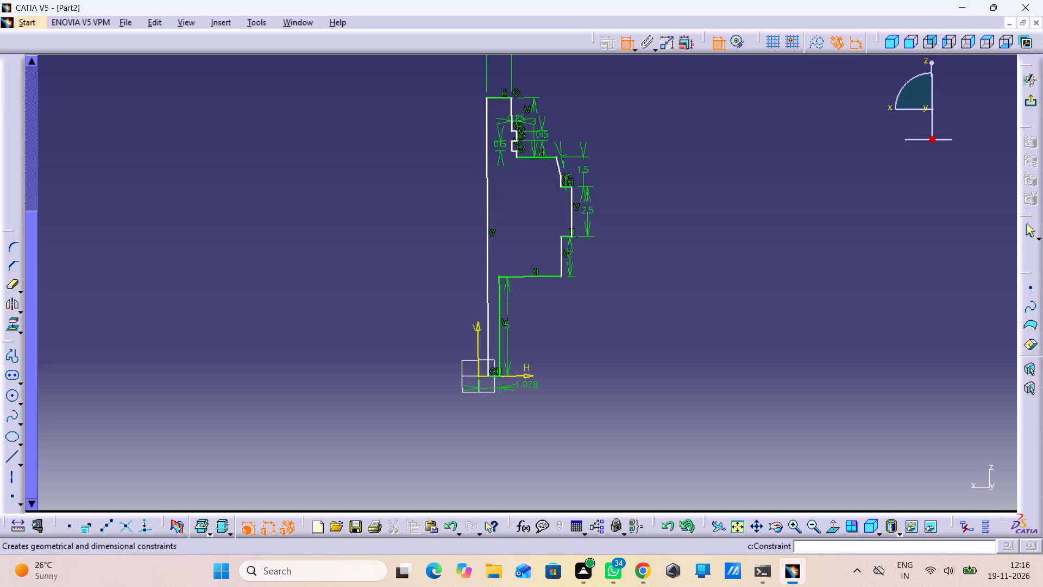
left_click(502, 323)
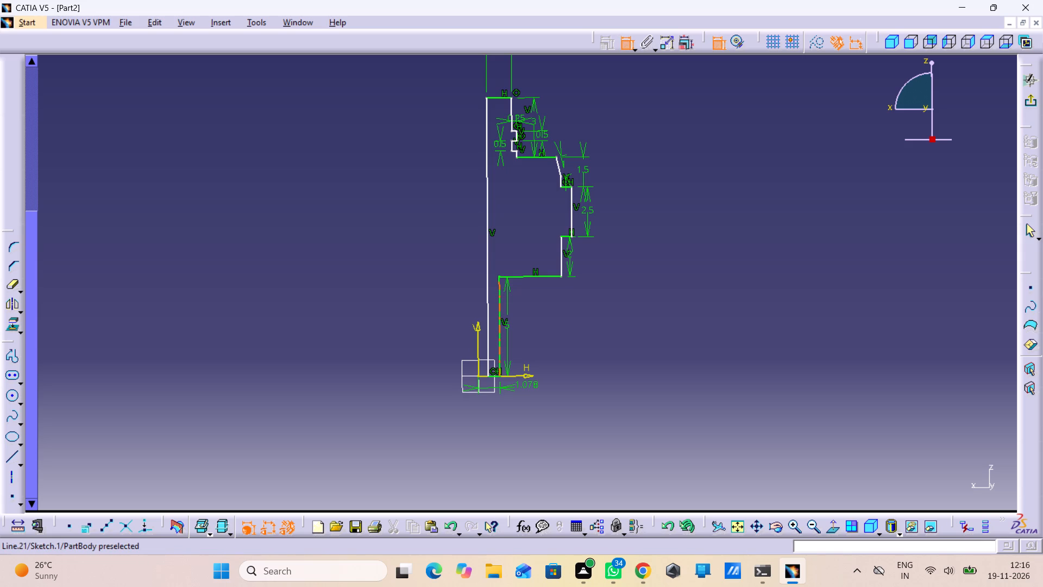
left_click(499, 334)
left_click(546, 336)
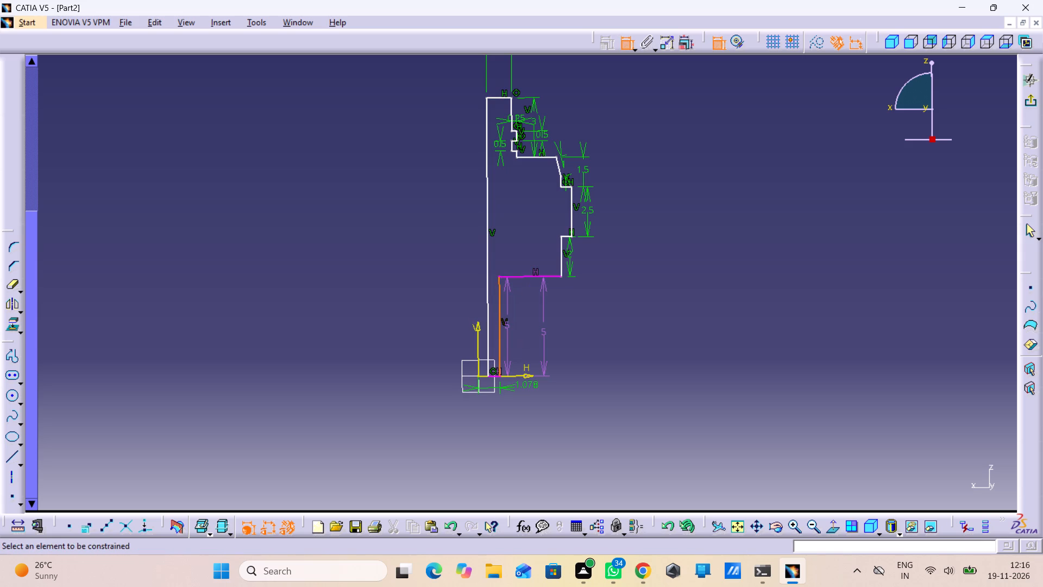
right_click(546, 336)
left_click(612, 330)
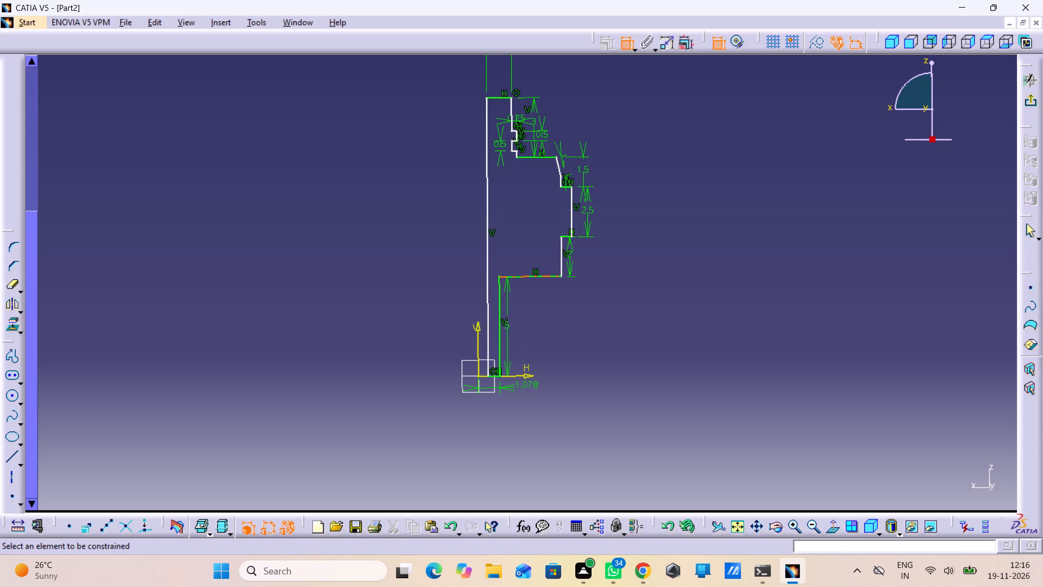
Constrain the profile's long inner vertical line to be coincident with the sketch's V axis.
left_click_drag(489, 203, 481, 207)
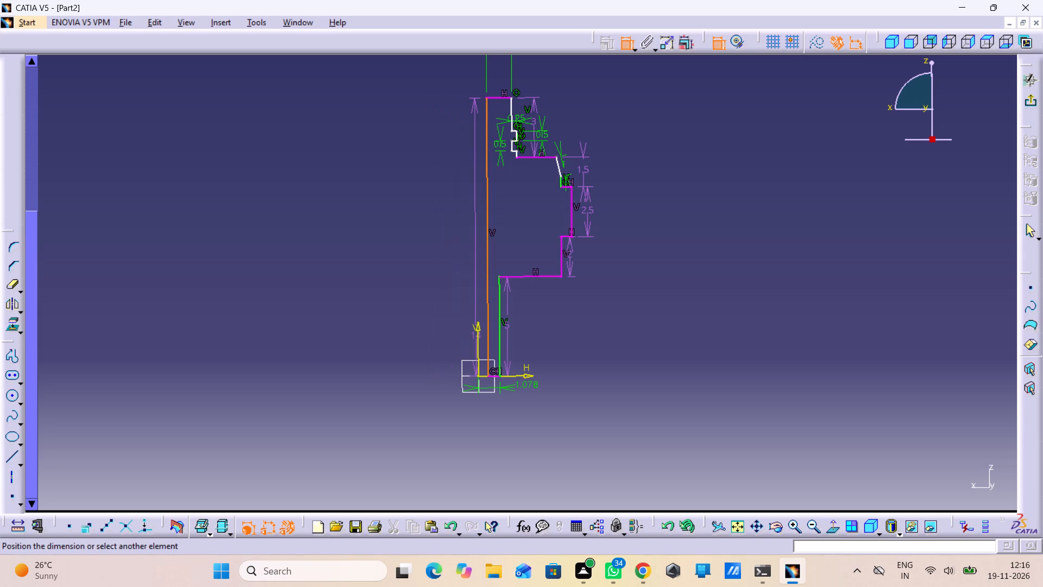
left_click(479, 332)
right_click(446, 335)
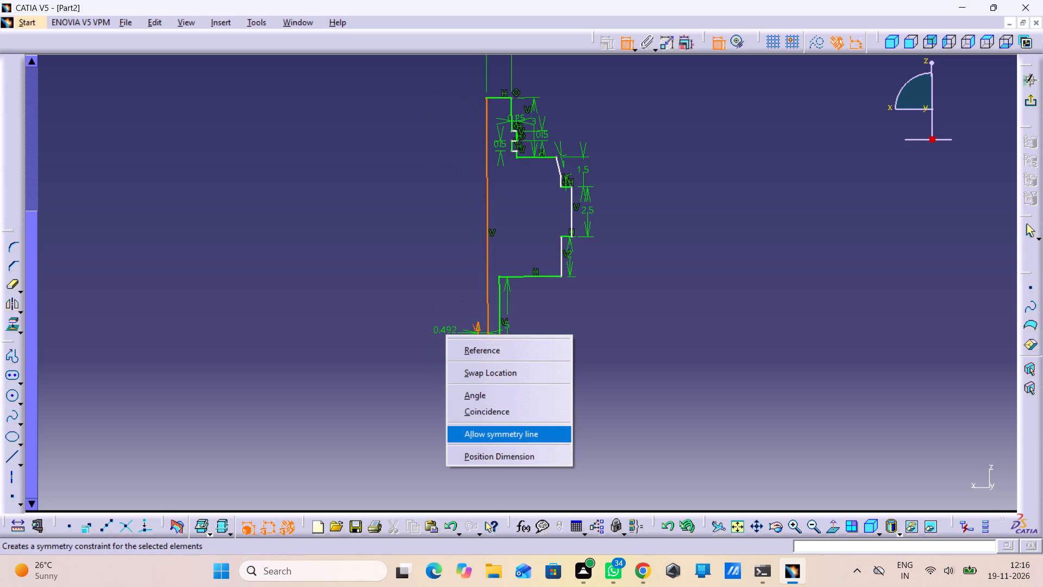
left_click(493, 408)
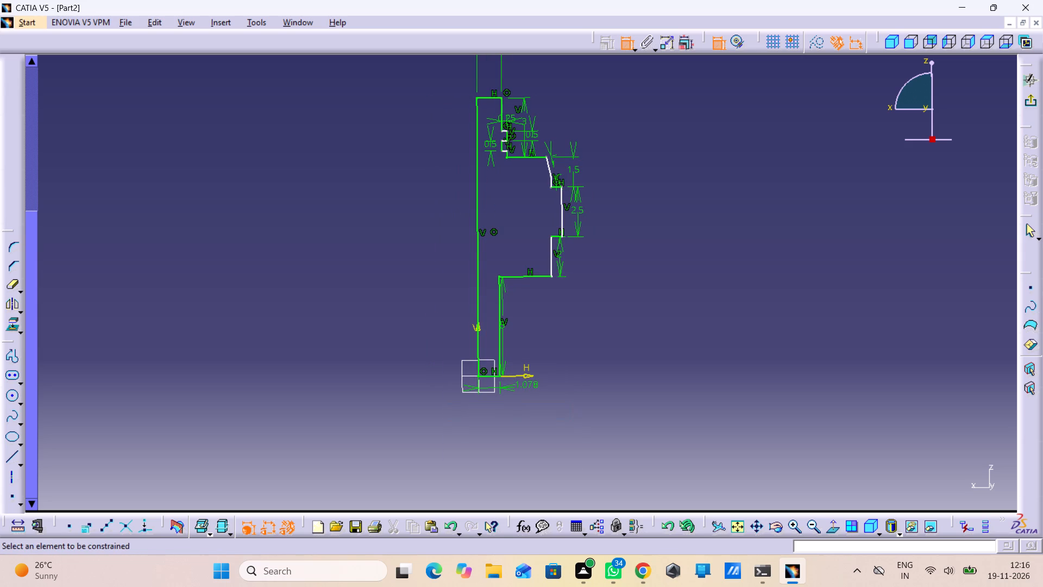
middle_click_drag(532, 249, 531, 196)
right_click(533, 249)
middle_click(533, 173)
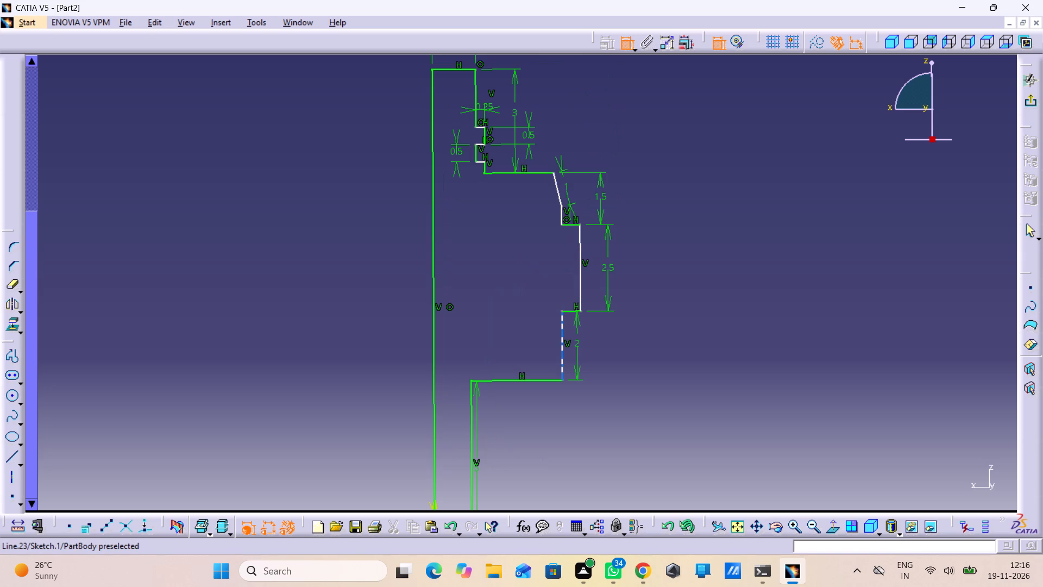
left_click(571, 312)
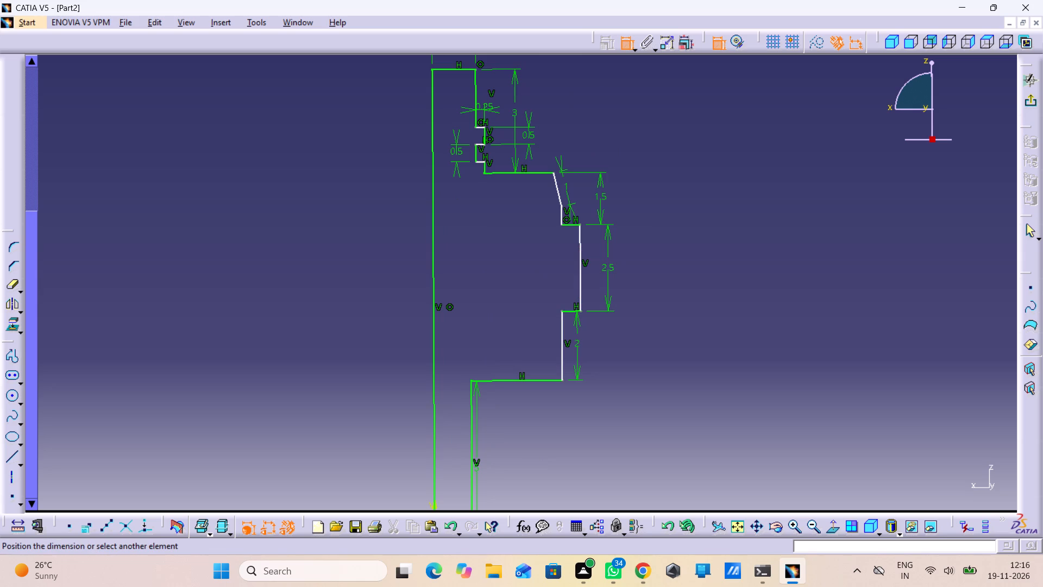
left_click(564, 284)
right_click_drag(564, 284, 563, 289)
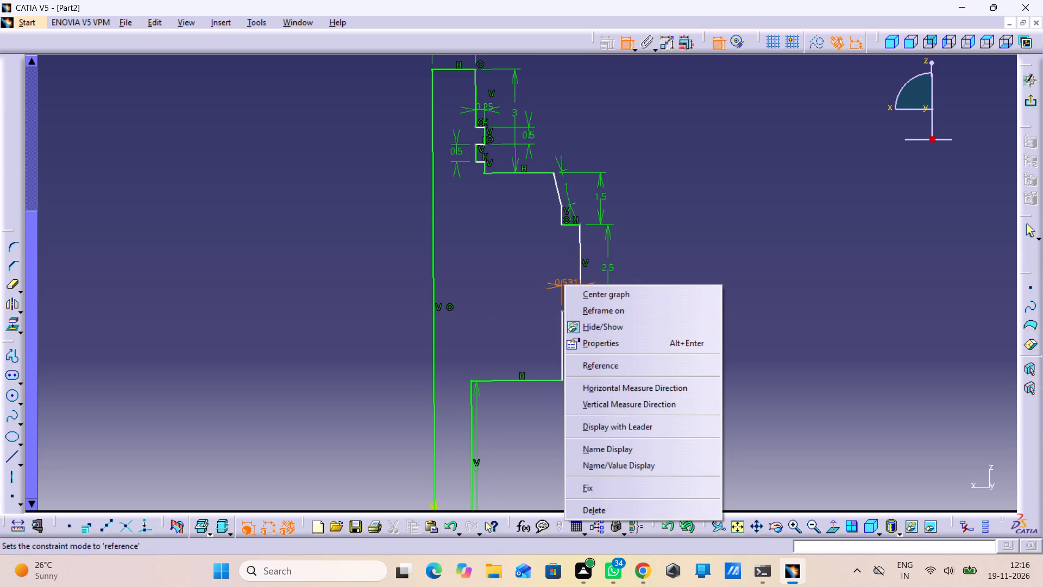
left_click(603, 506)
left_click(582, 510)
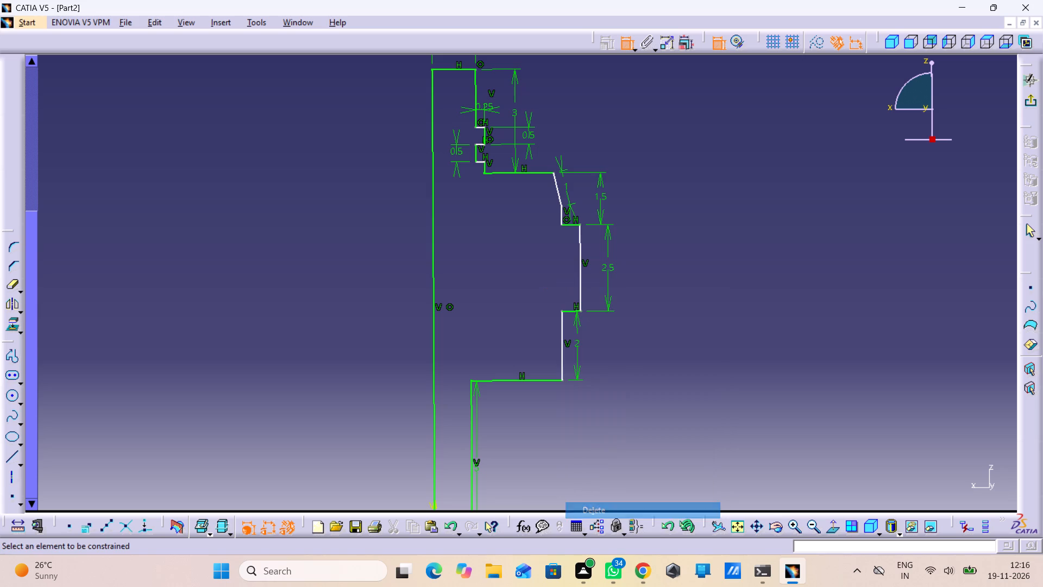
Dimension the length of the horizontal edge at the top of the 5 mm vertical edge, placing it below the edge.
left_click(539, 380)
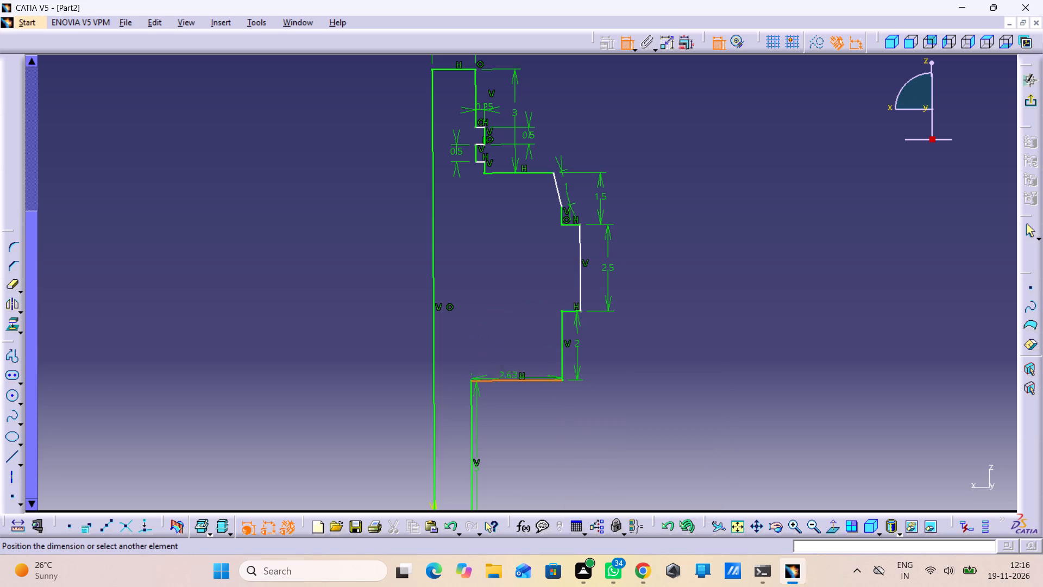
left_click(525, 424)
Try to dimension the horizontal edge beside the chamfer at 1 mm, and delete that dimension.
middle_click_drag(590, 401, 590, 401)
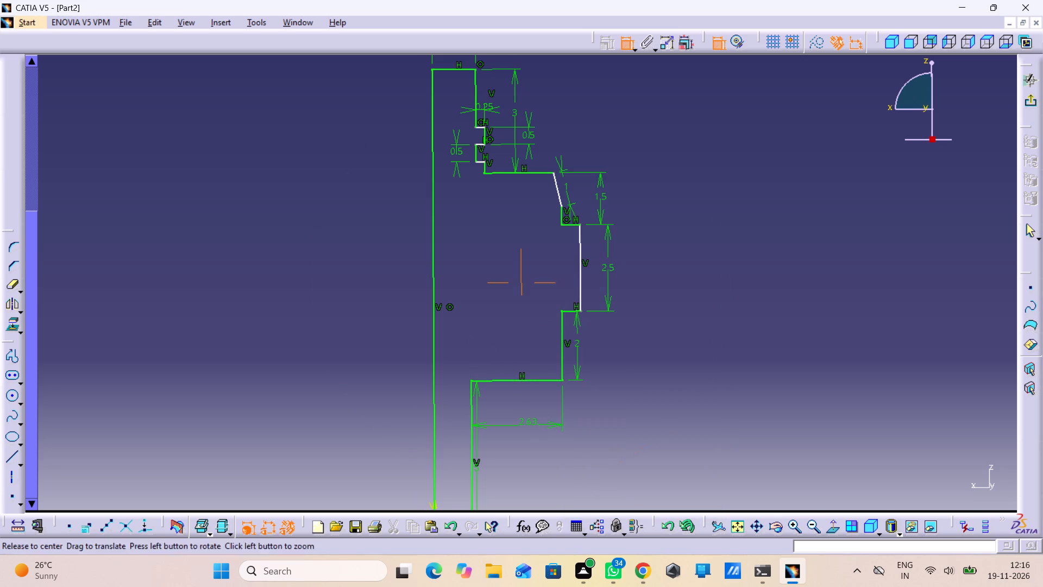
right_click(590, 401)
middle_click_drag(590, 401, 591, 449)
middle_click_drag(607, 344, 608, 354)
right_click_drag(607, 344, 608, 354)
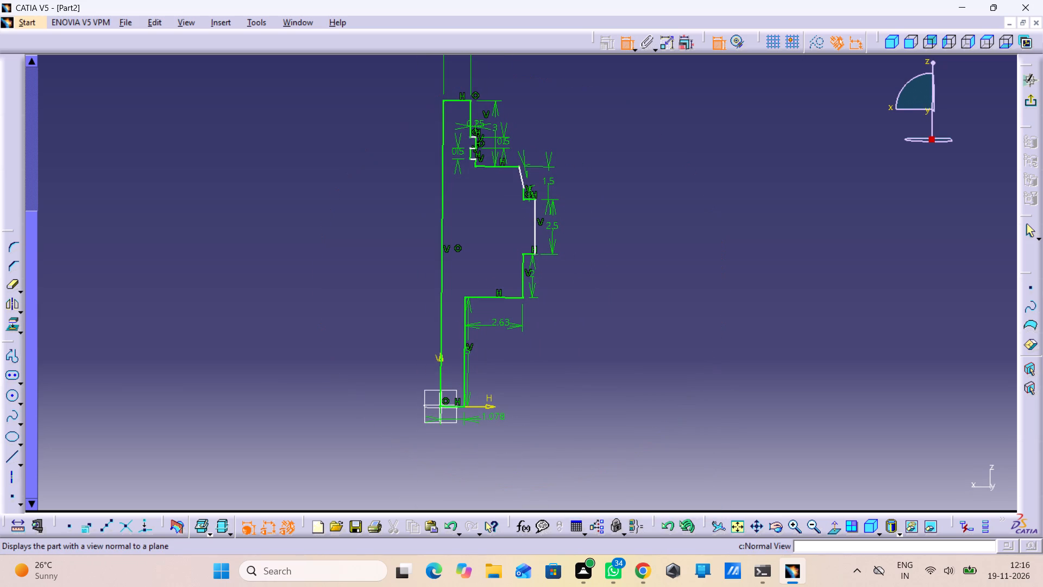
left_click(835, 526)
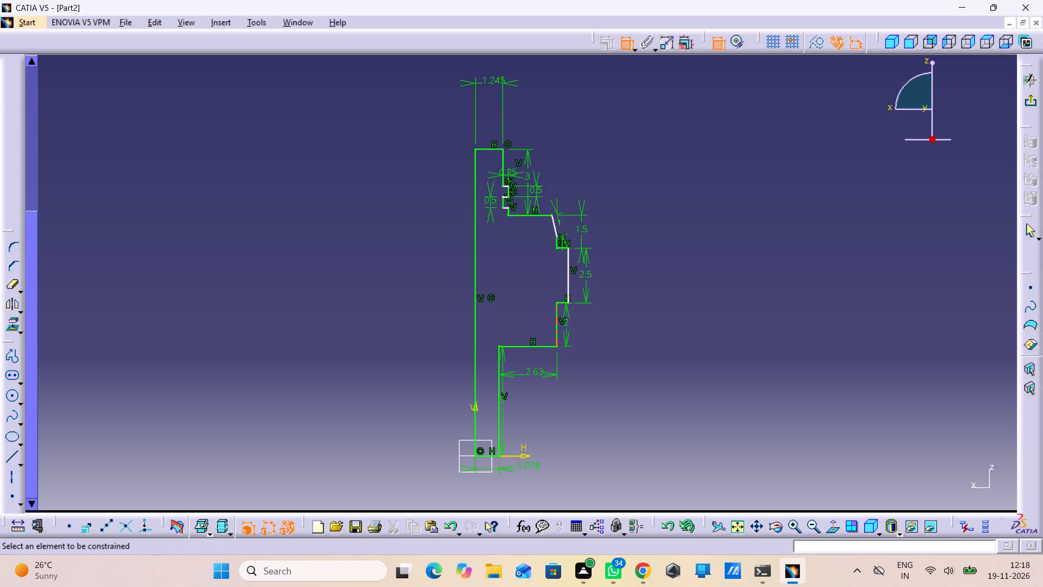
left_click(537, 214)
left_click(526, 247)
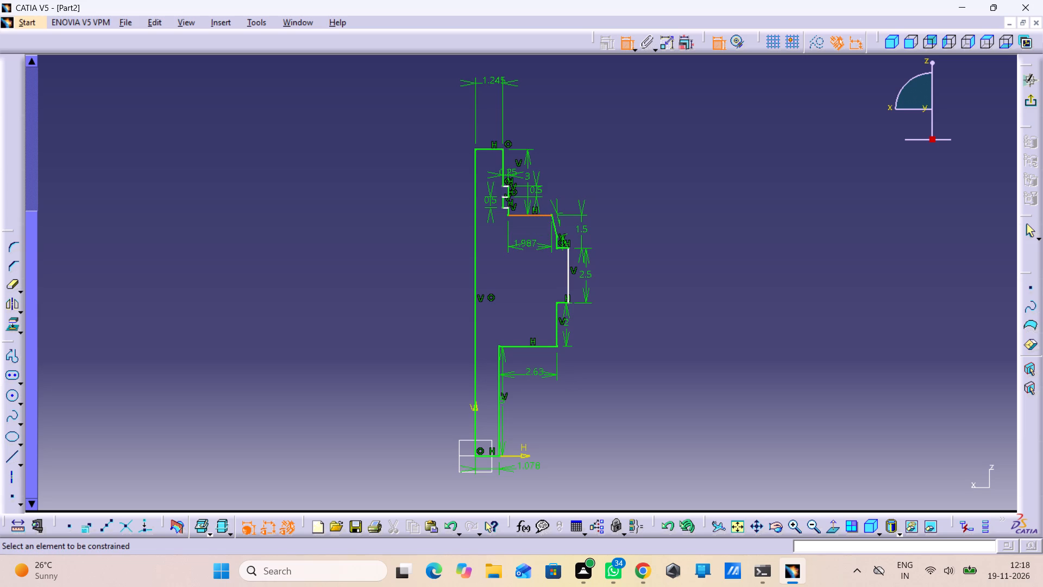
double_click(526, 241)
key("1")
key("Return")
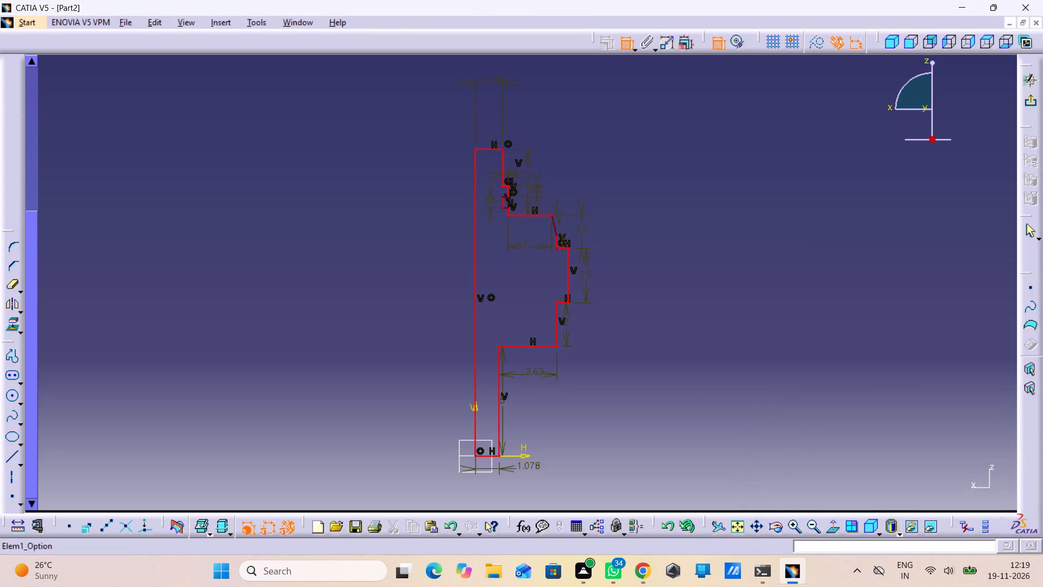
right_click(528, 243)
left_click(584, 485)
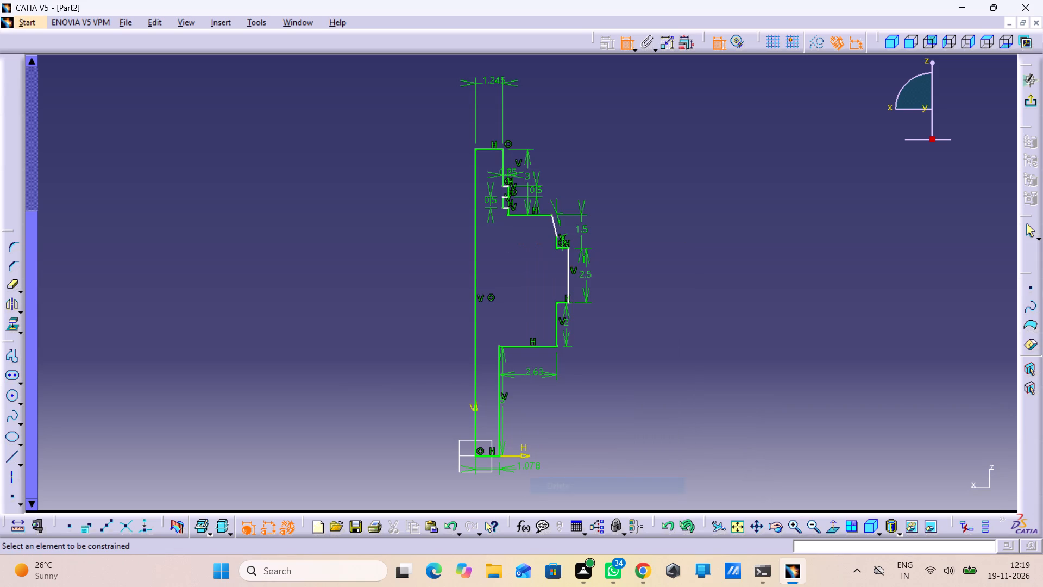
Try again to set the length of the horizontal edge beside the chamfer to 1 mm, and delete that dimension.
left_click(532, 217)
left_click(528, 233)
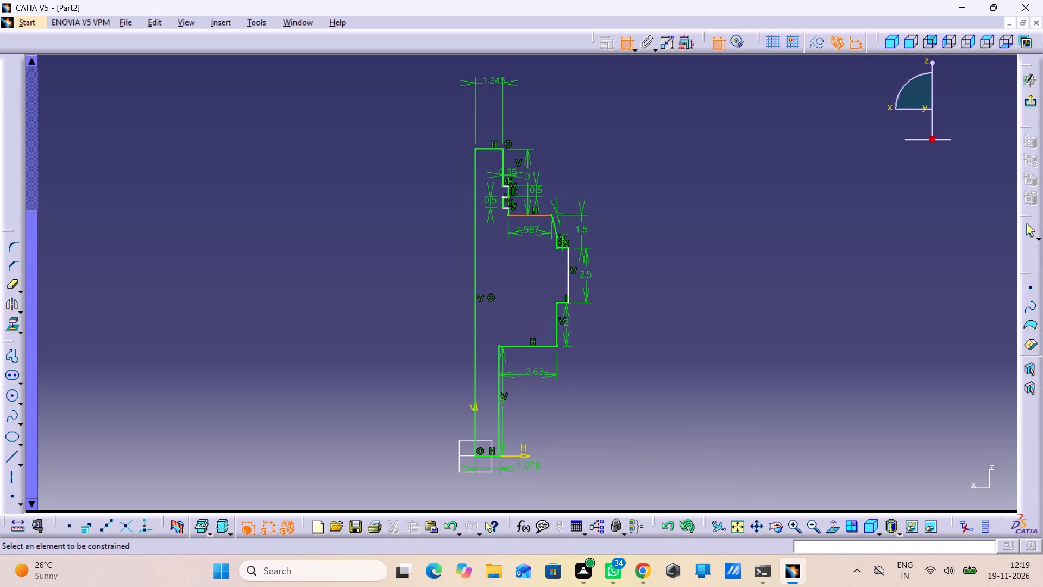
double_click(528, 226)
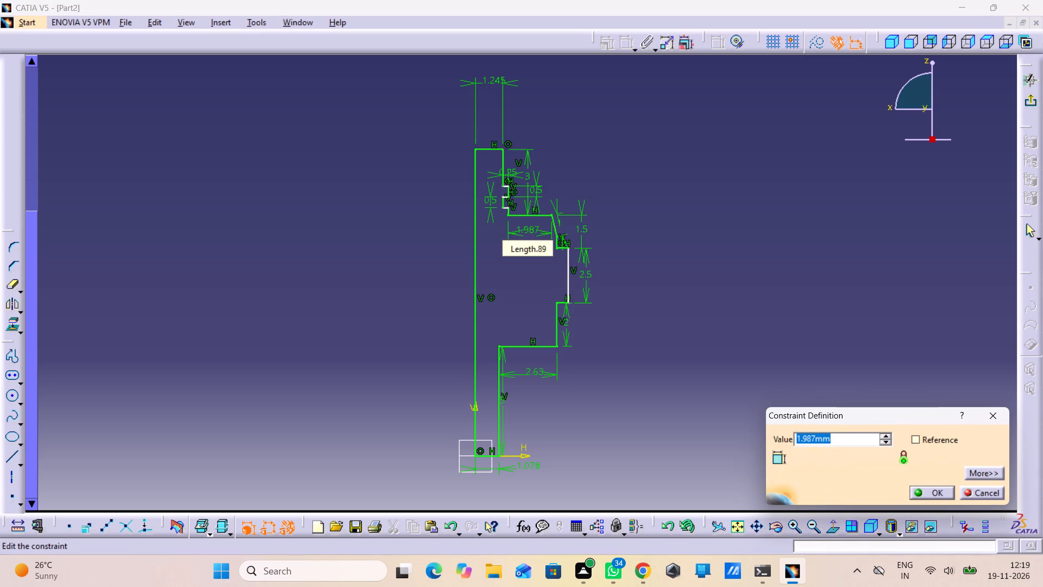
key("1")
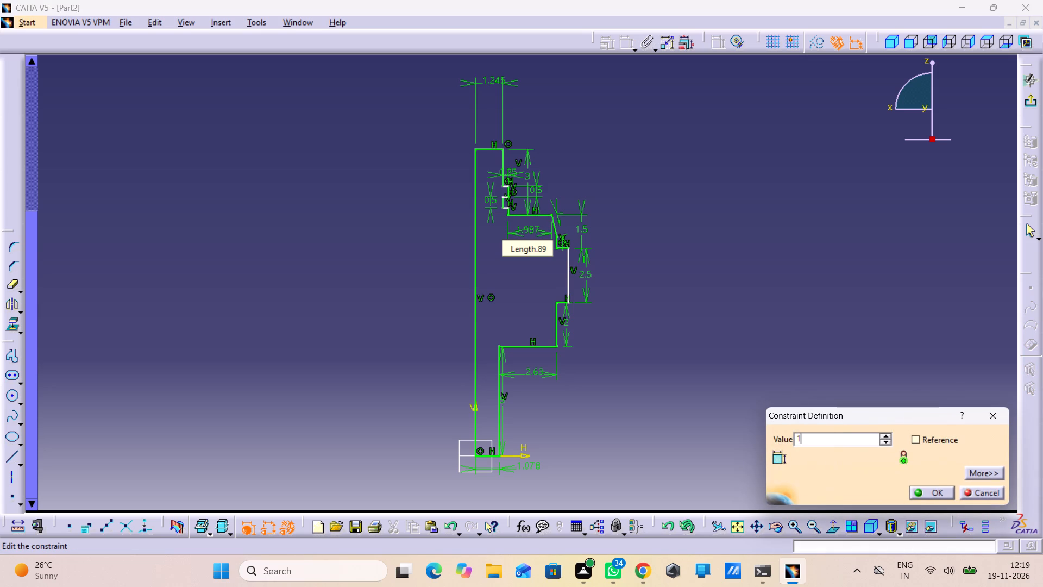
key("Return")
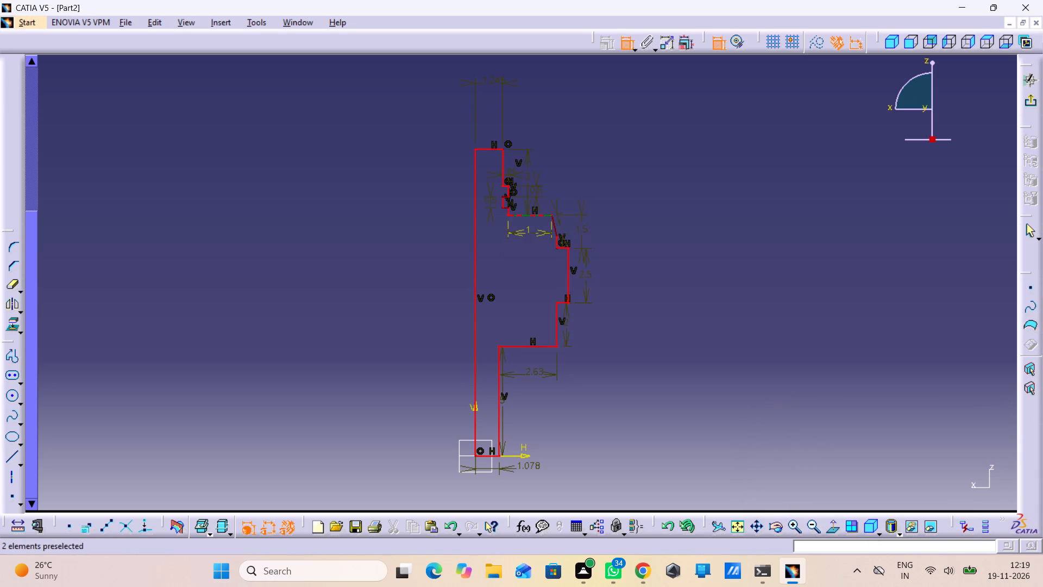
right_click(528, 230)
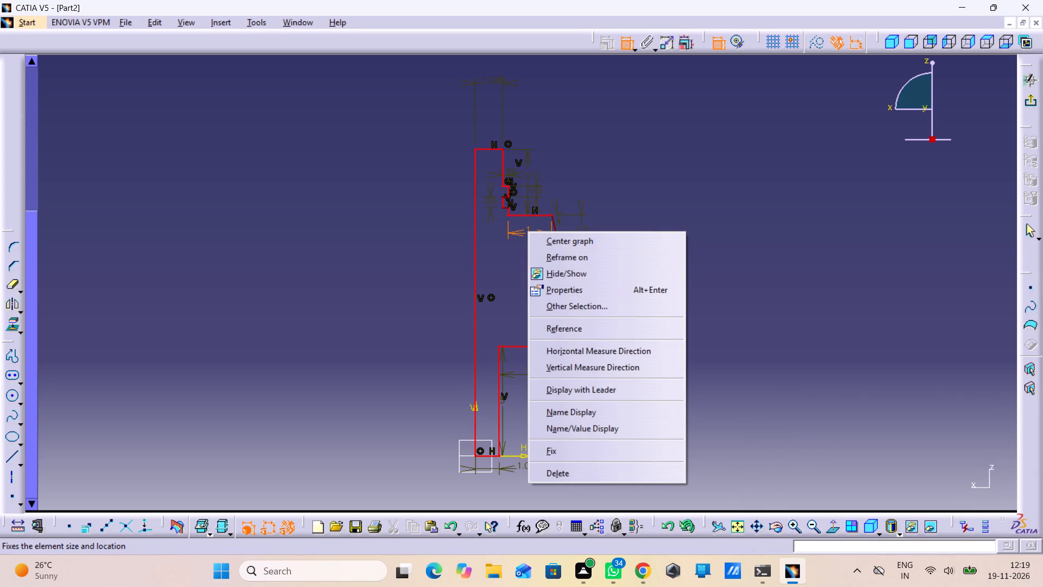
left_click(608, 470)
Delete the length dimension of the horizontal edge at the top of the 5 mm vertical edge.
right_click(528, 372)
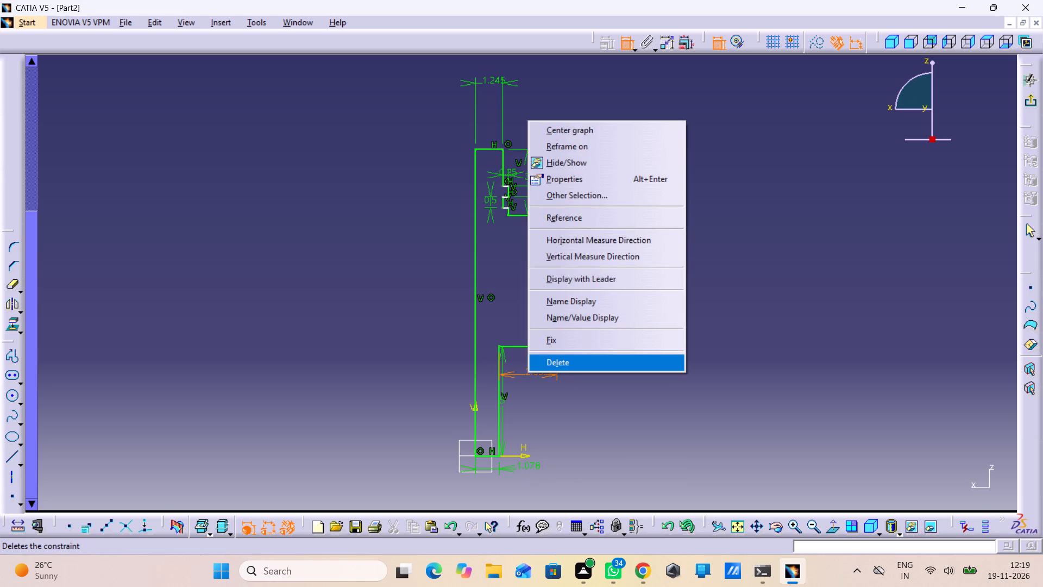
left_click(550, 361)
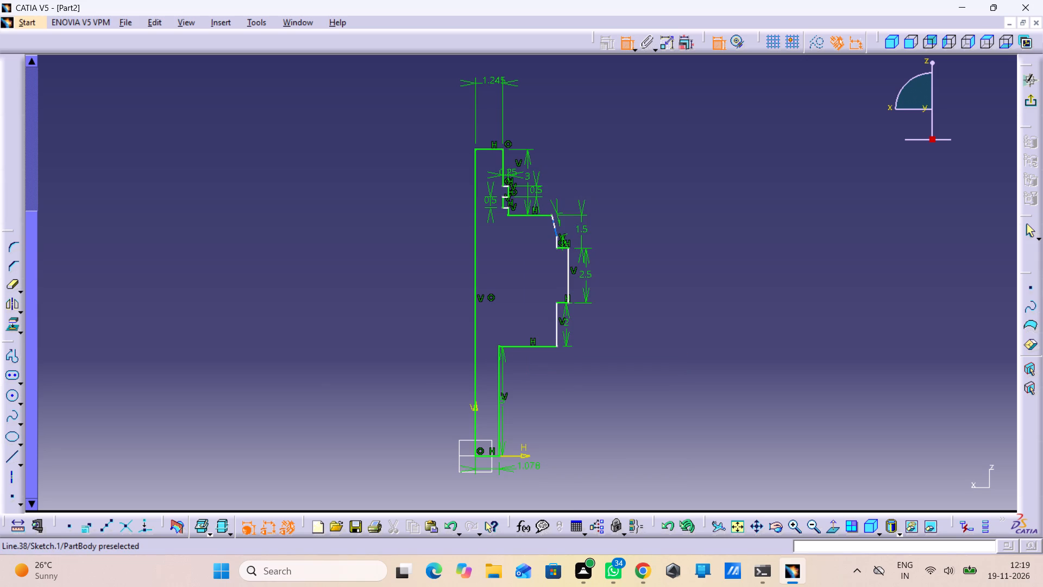
Move the chamfer's upper corner point inward toward the notch, shortening the adjoining horizontal edge and making the chamfer shallower.
left_click(626, 48)
left_click_drag(551, 217, 536, 228)
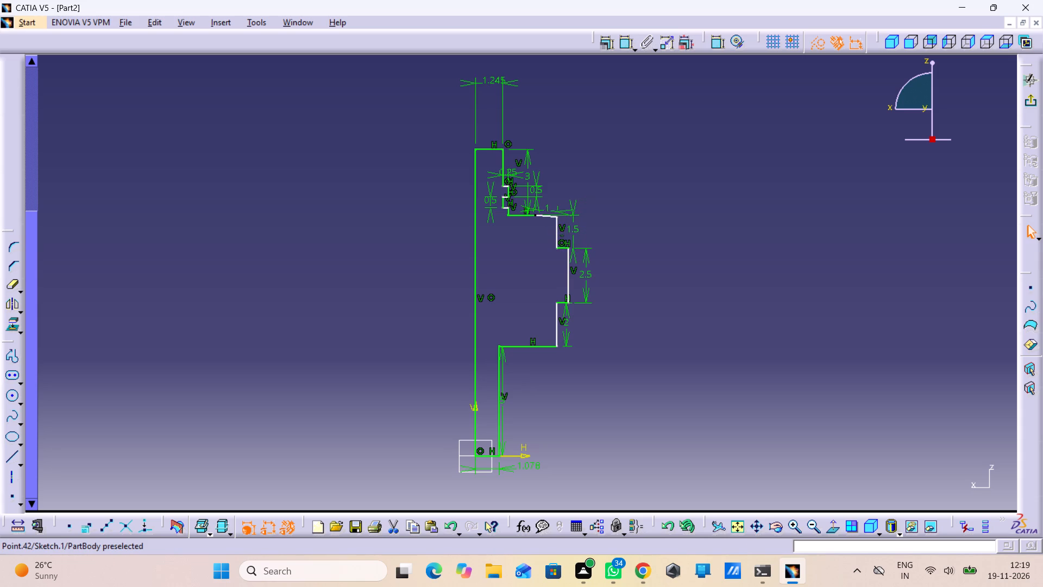
left_click_drag(536, 228, 540, 227)
left_click(602, 215)
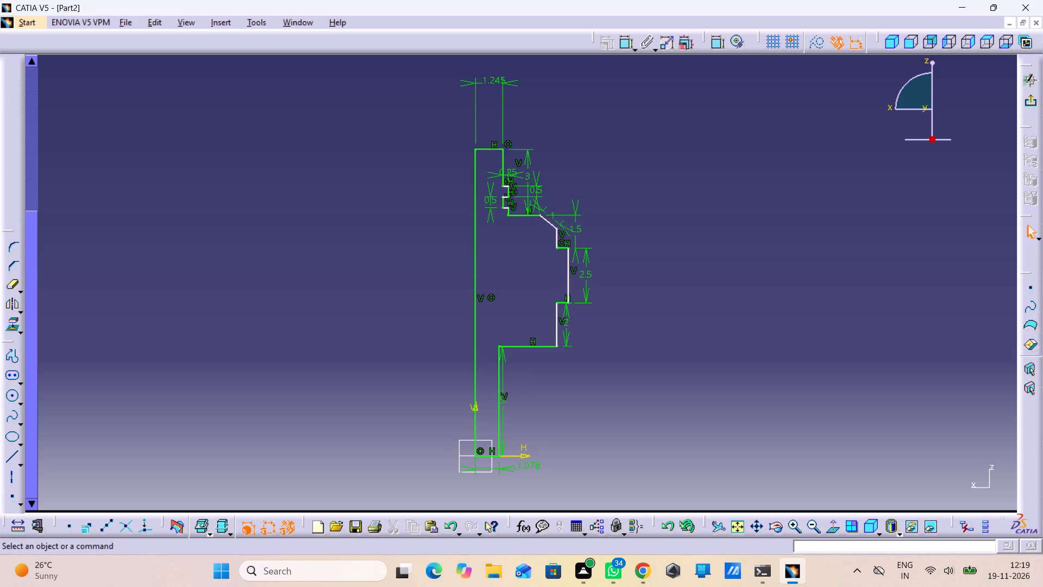
Dimension the short vertical edge below the chamfer and set its length to 1 mm.
left_click(623, 45)
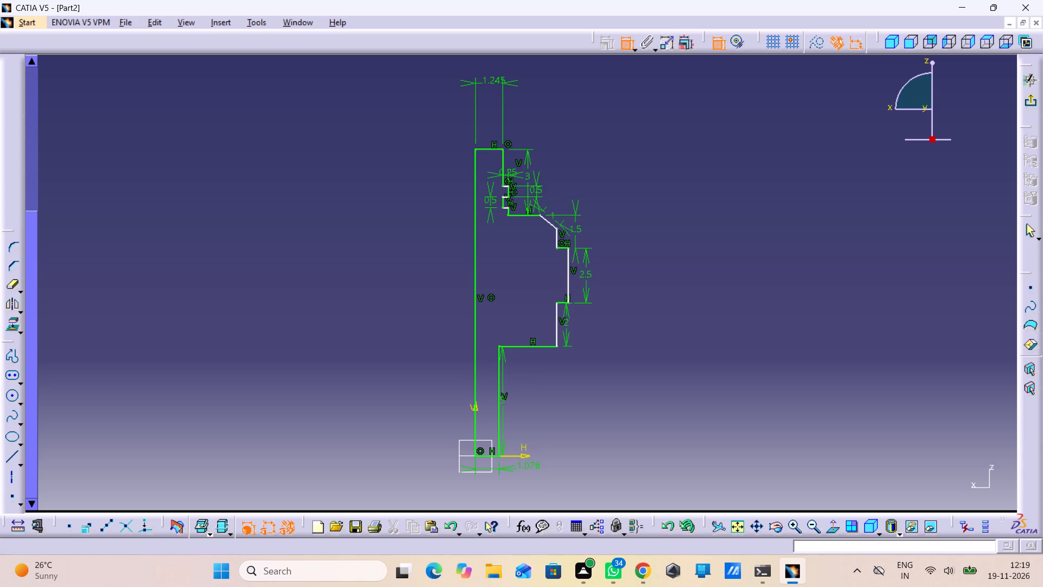
left_click(560, 234)
left_click(629, 196)
double_click(629, 190)
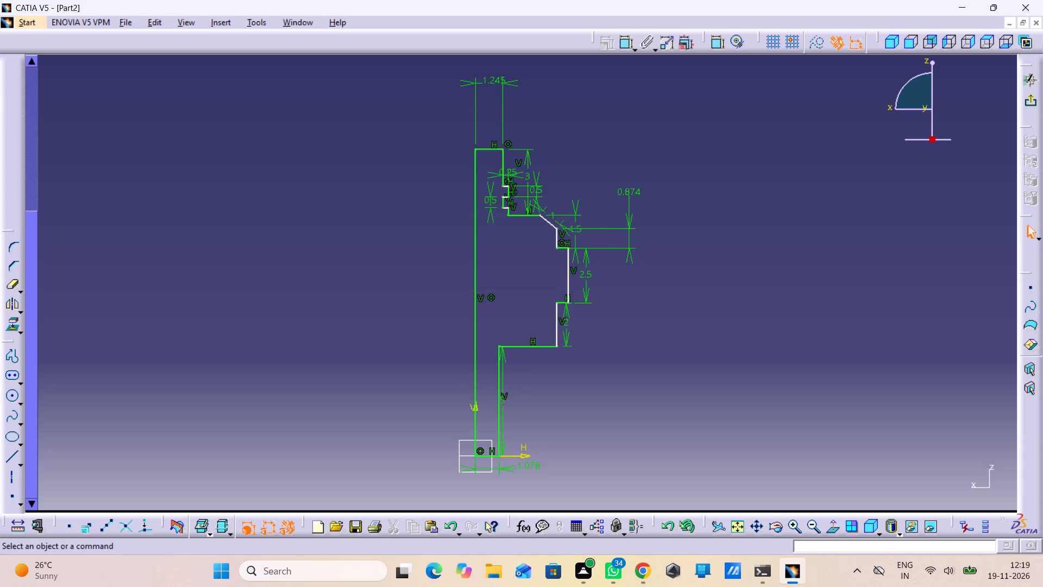
key("1")
key("Return")
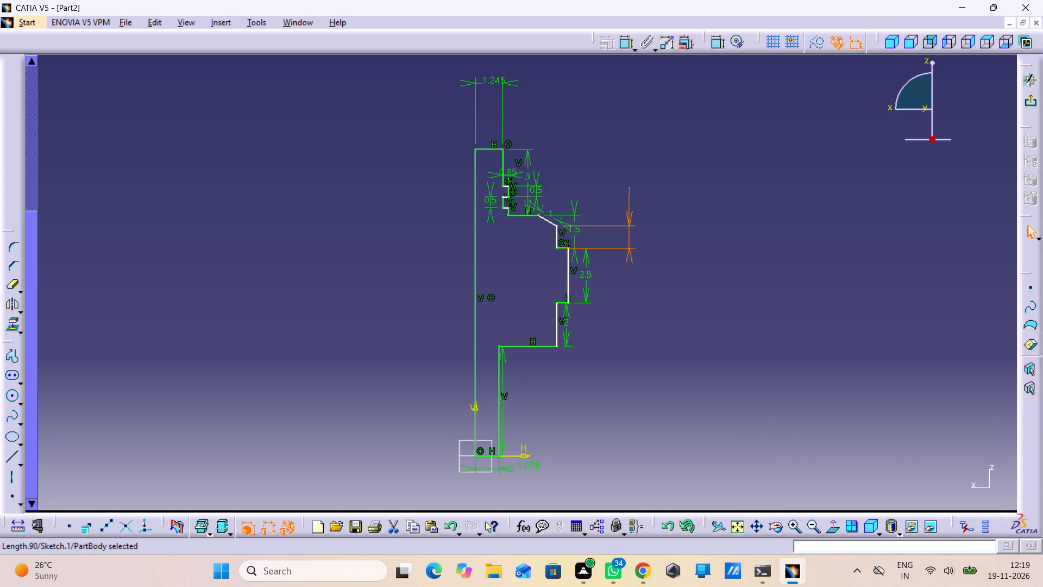
left_click(636, 295)
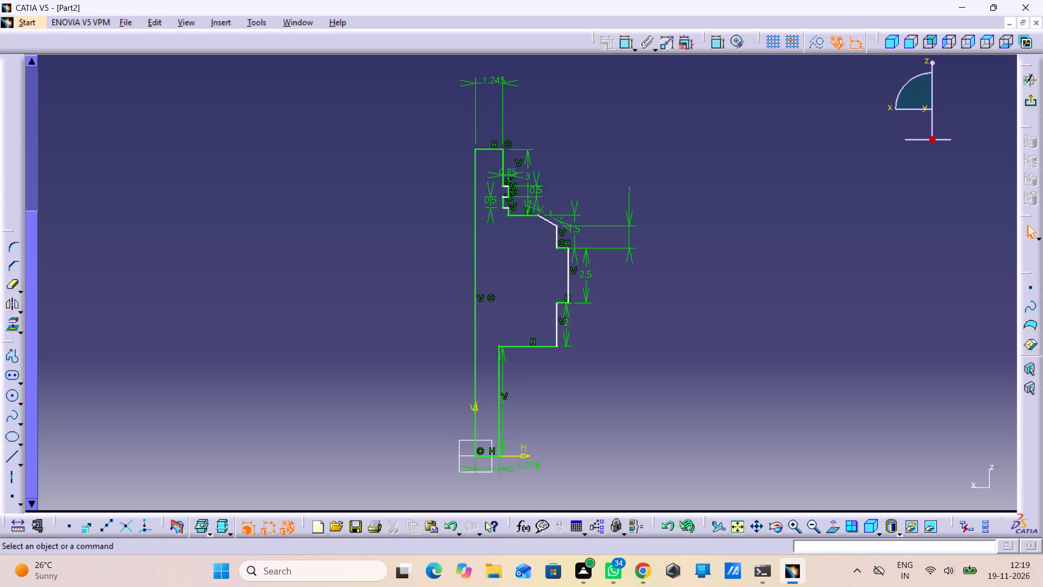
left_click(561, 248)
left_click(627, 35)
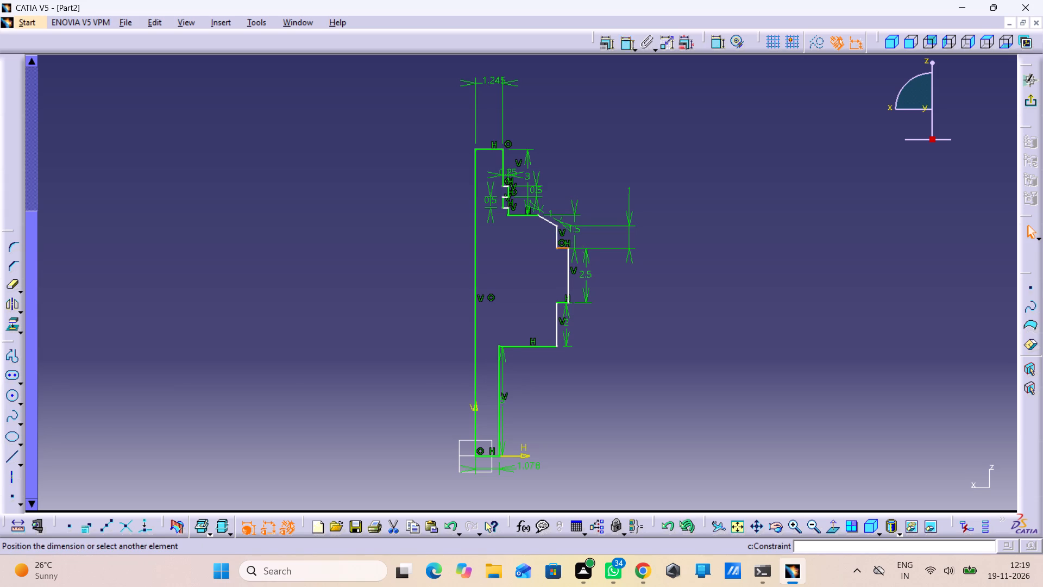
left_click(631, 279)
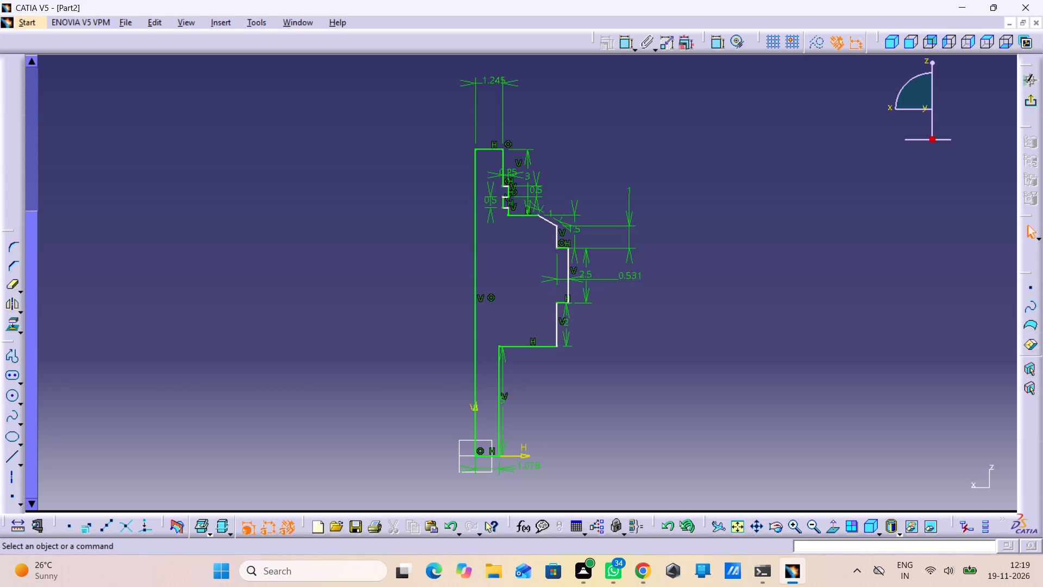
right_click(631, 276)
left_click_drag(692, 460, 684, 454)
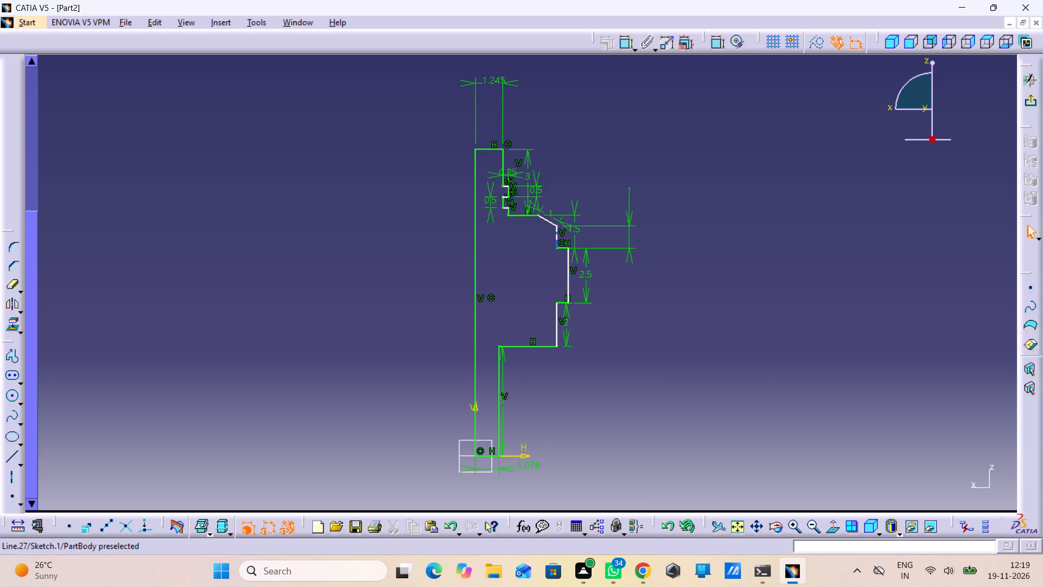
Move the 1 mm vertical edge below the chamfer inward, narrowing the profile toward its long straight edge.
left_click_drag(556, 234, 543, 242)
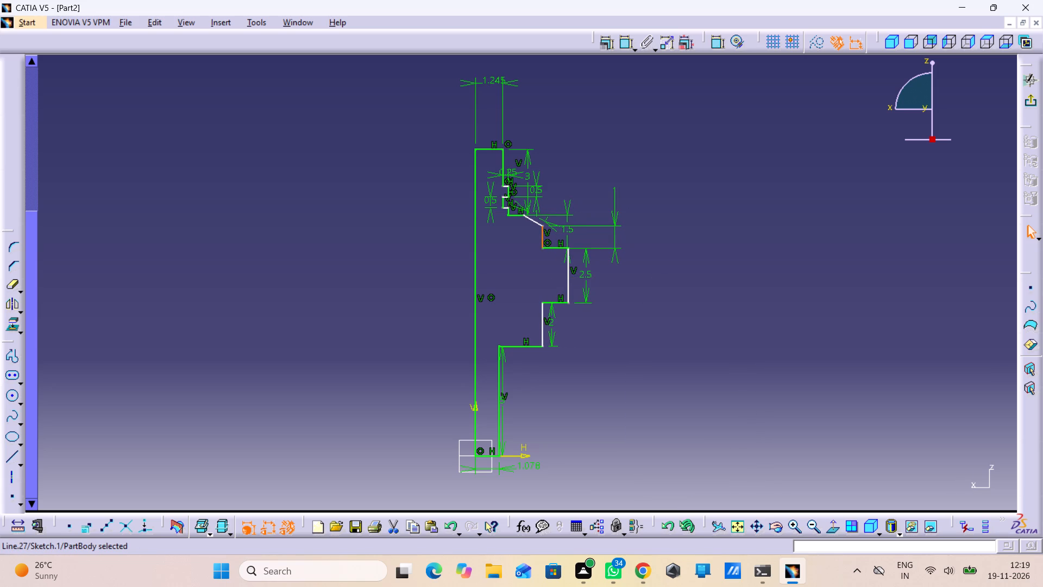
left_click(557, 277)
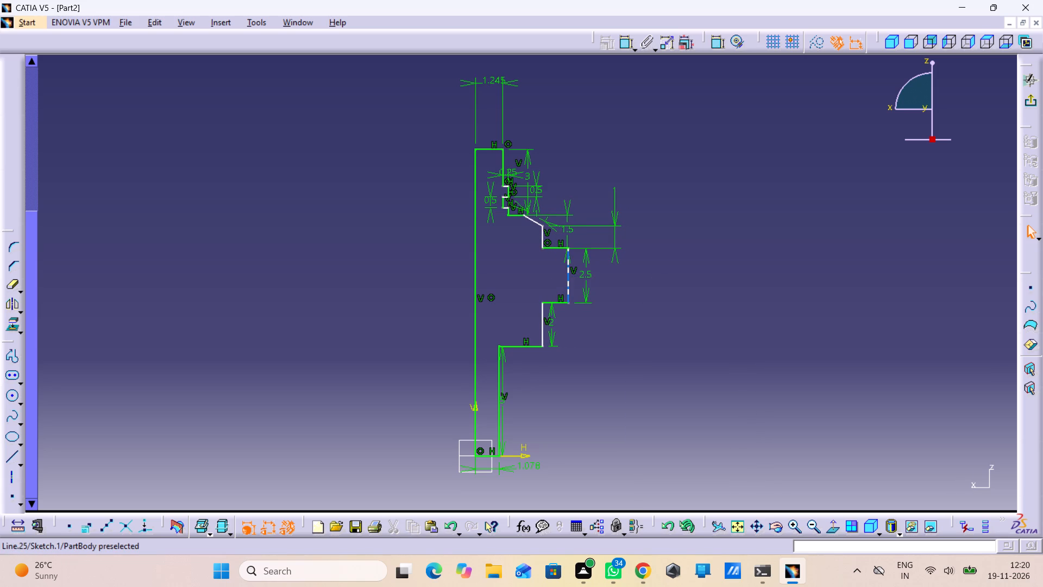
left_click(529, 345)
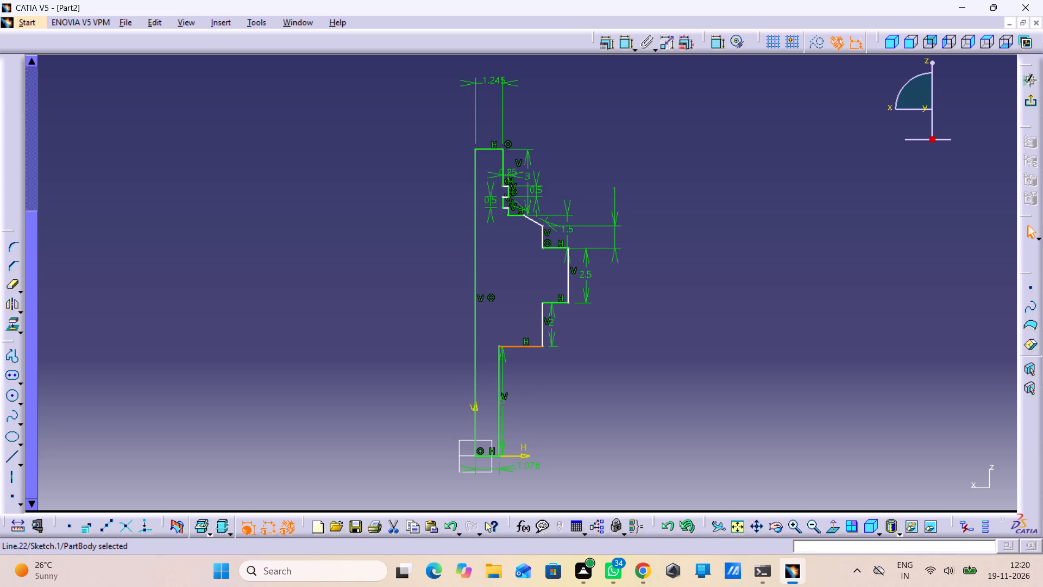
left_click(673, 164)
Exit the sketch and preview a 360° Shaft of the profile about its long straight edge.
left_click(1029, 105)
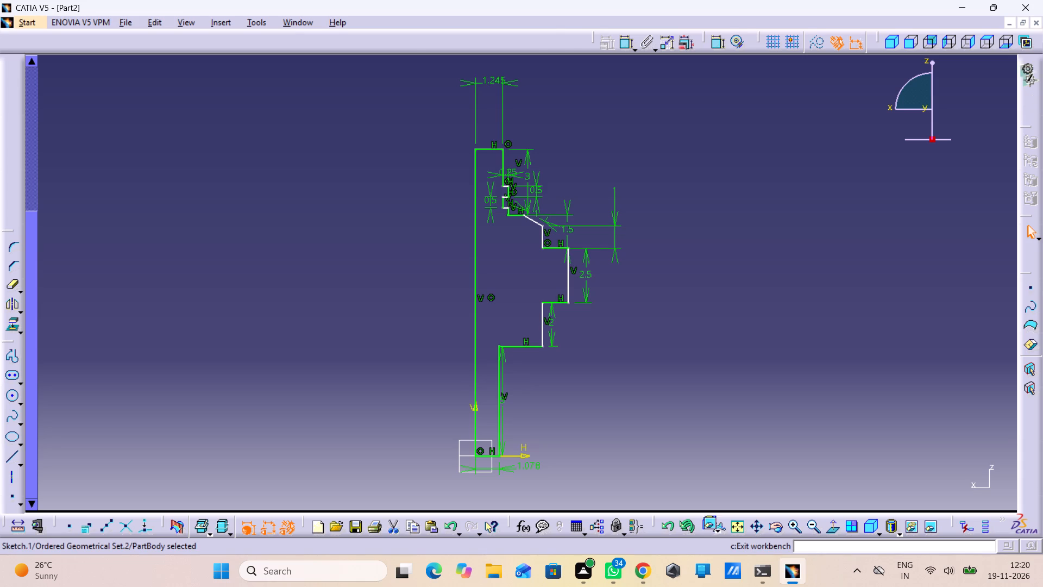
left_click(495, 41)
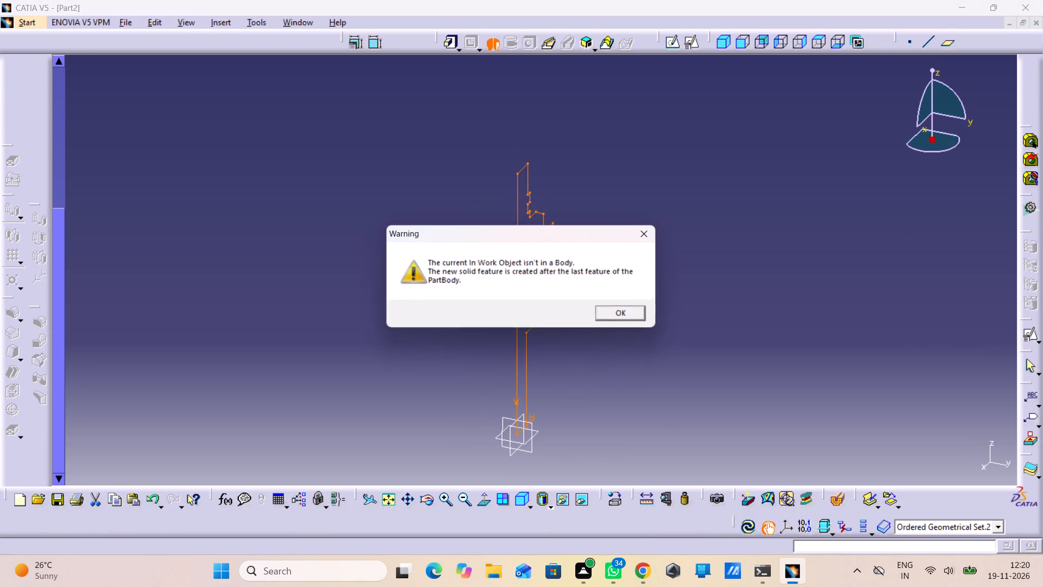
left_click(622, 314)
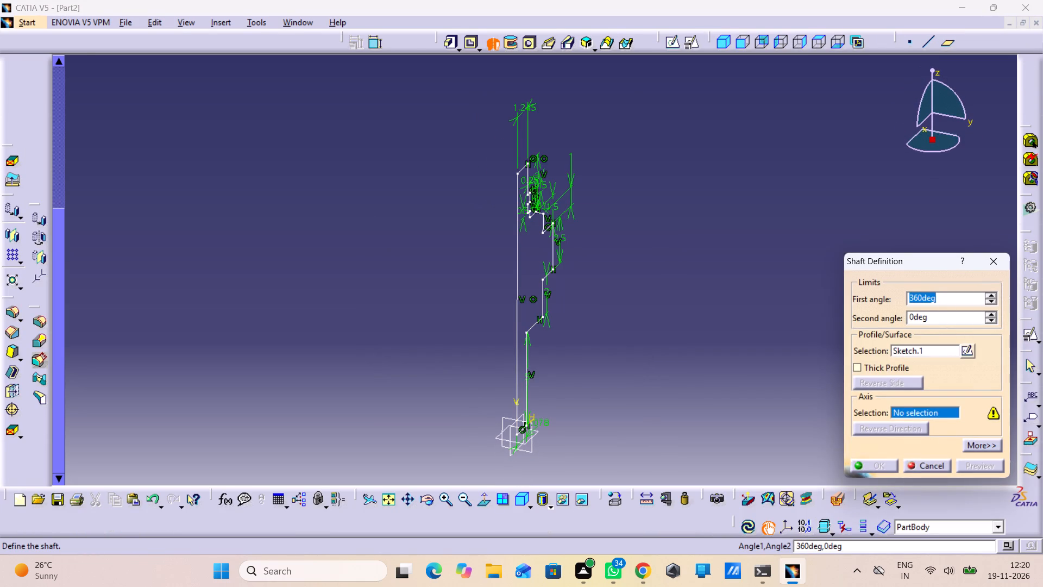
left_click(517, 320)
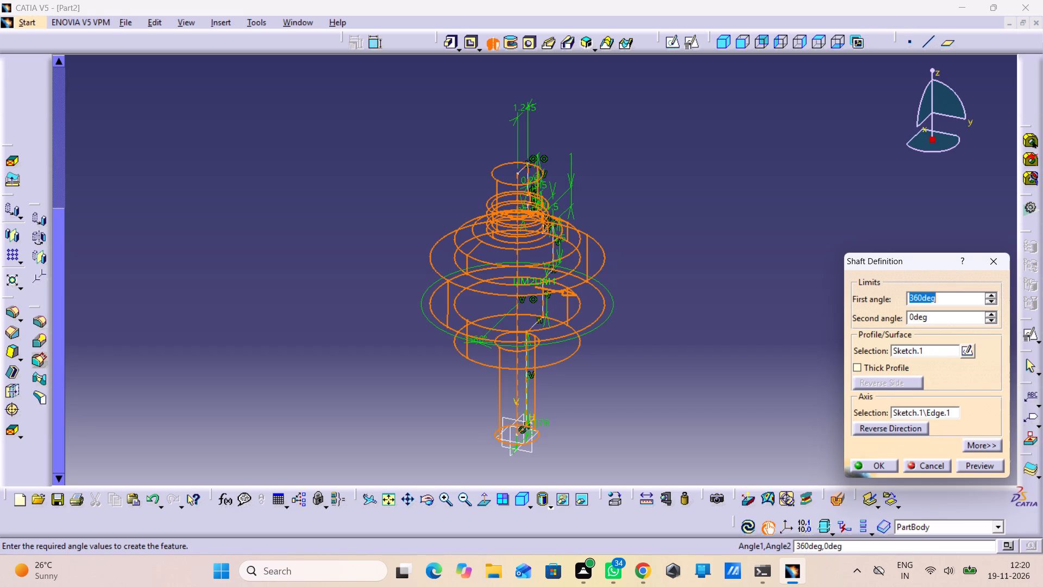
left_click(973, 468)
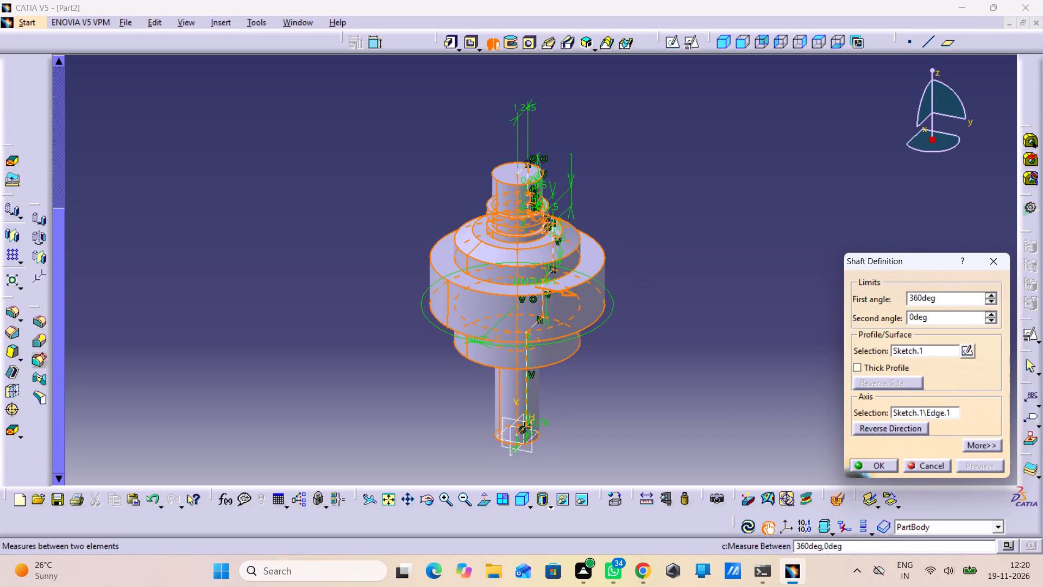
Examine the previewed shaft's stepped shape from several angles and cancel the Shaft definition.
middle_click_drag(432, 421, 477, 348)
right_click_drag(432, 421, 477, 348)
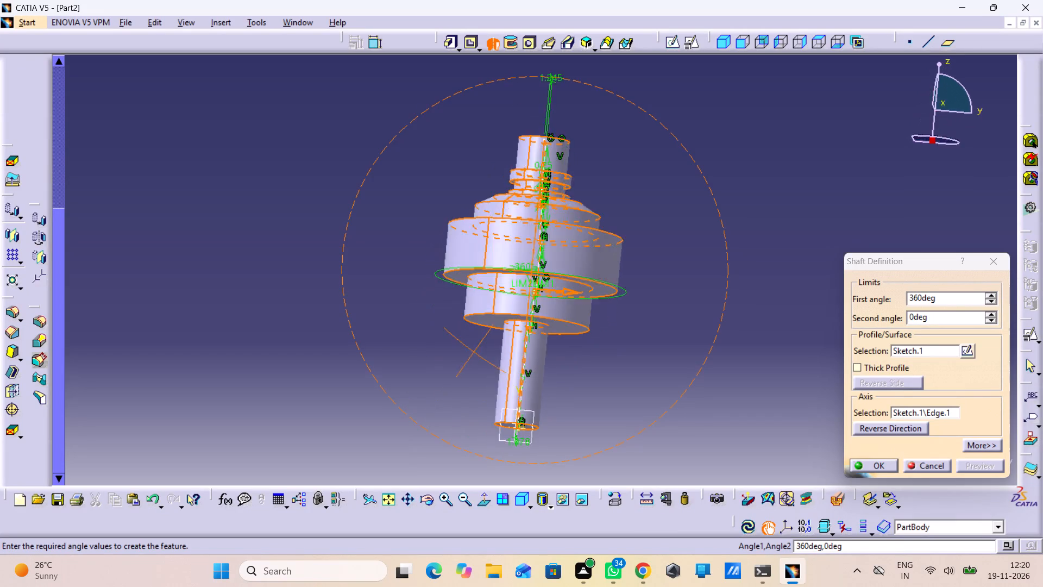
middle_click_drag(477, 348, 454, 379)
right_click_drag(477, 348, 454, 379)
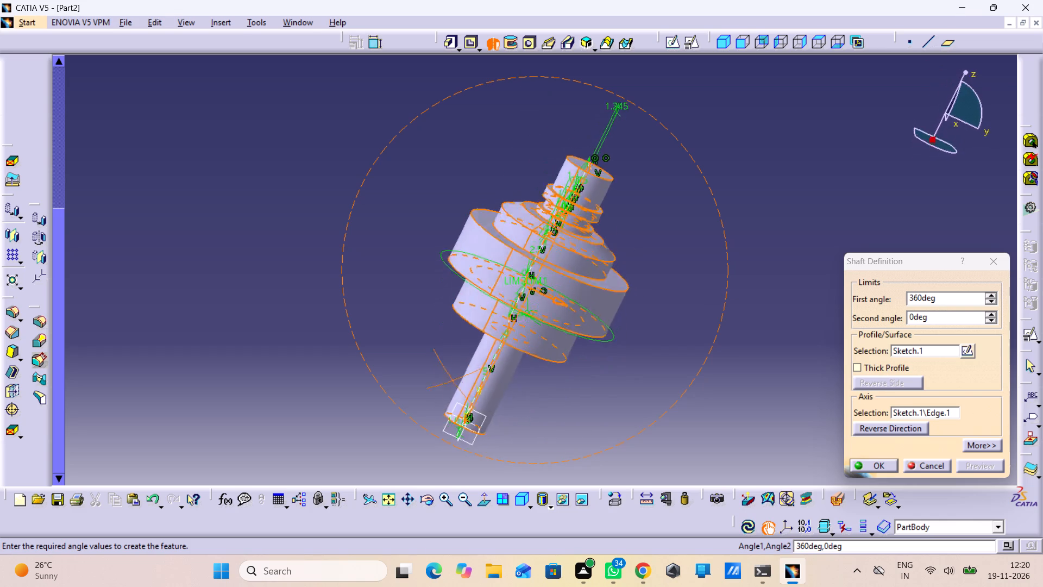
middle_click_drag(454, 379, 809, 180)
right_click_drag(454, 379, 809, 180)
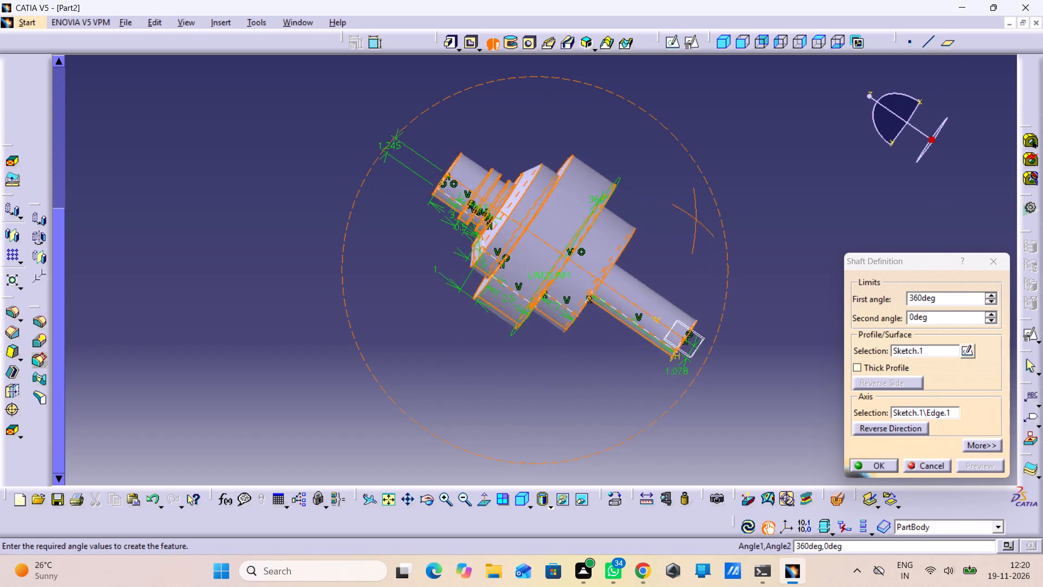
middle_click_drag(809, 180, 724, 149)
right_click_drag(809, 180, 724, 149)
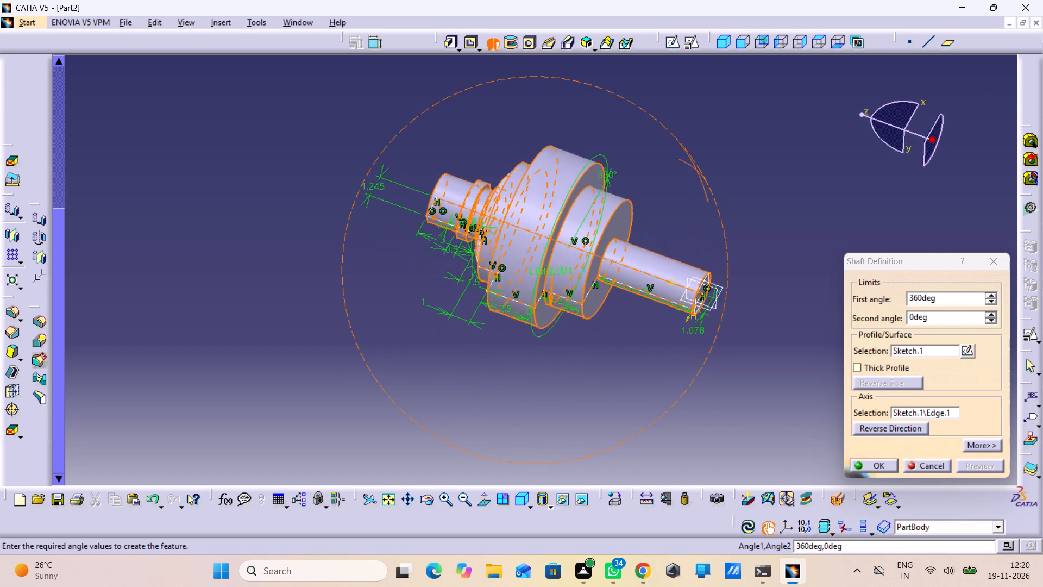
right_click_drag(724, 149, 651, 126)
middle_click_drag(724, 149, 651, 126)
middle_click_drag(625, 359, 646, 314)
right_click_drag(625, 359, 646, 314)
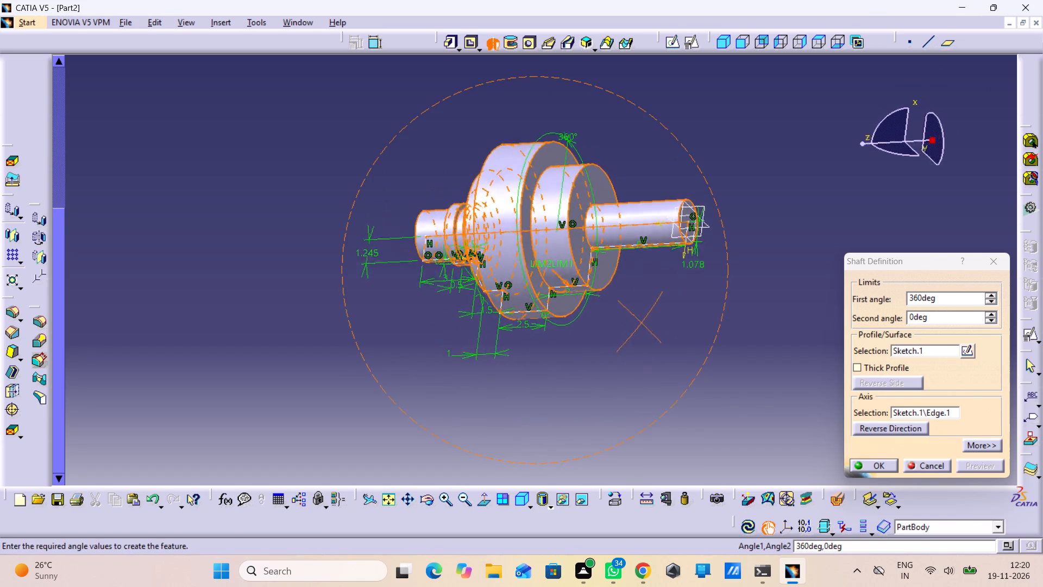
middle_click_drag(646, 314, 652, 410)
right_click_drag(646, 314, 652, 410)
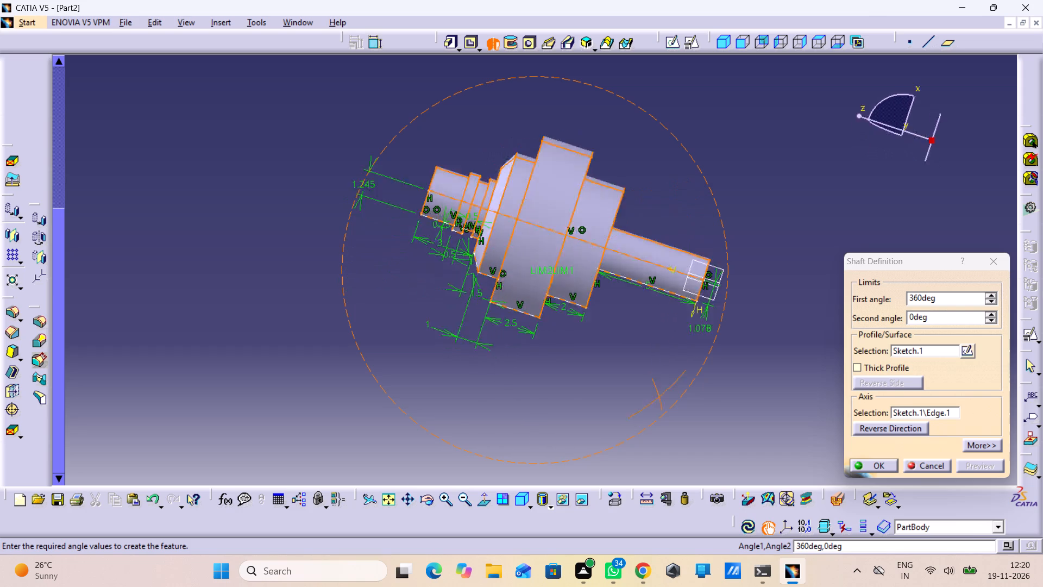
middle_click_drag(652, 410, 544, 484)
right_click_drag(652, 410, 543, 474)
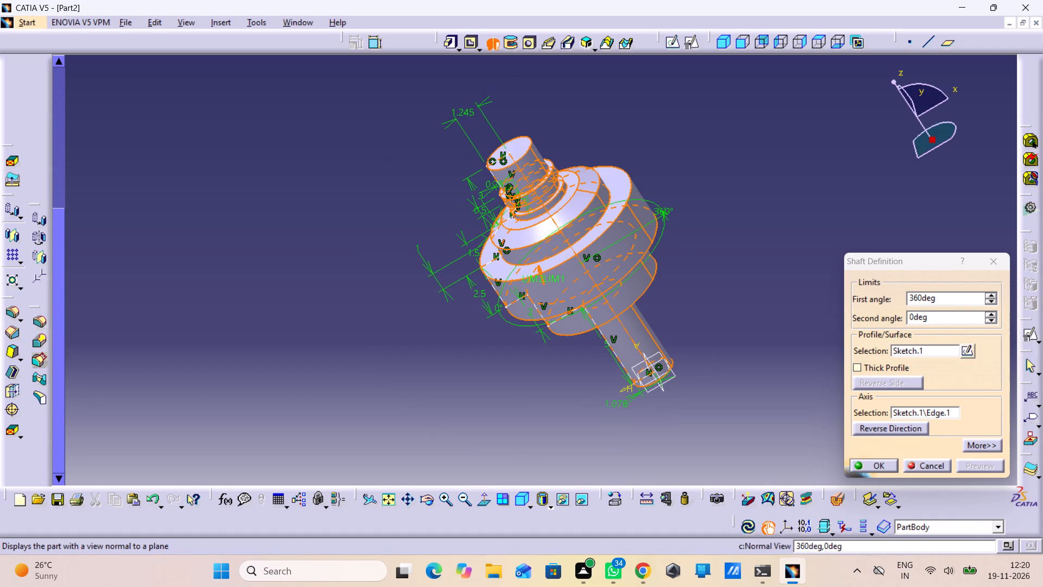
left_click(930, 454)
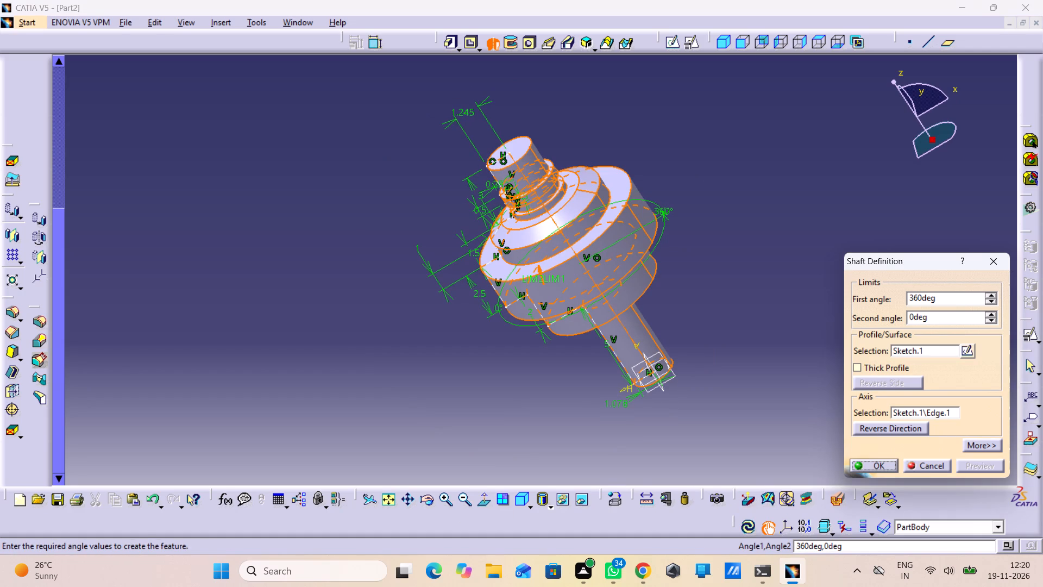
left_click(921, 457)
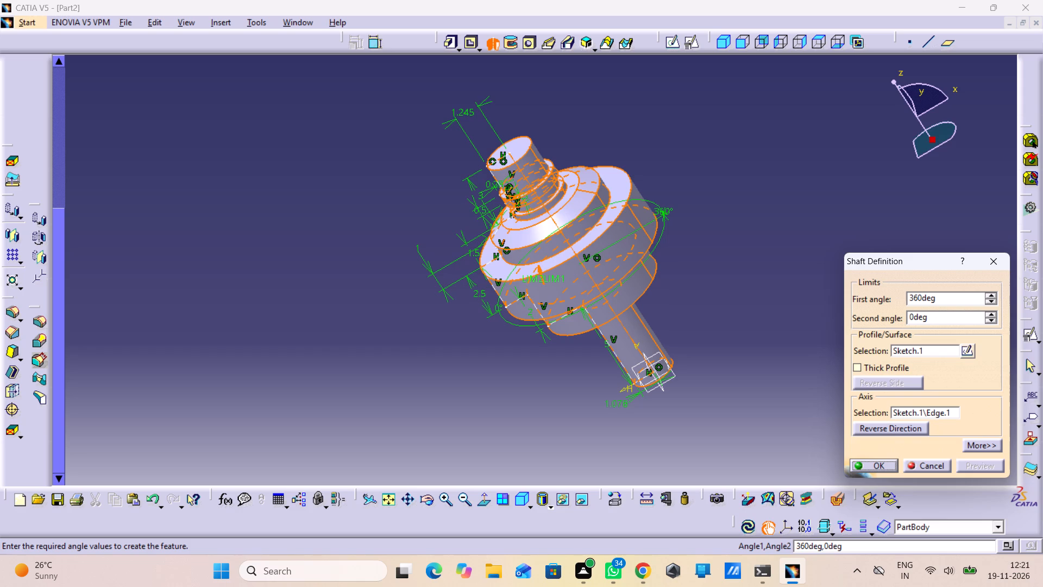
left_click(914, 469)
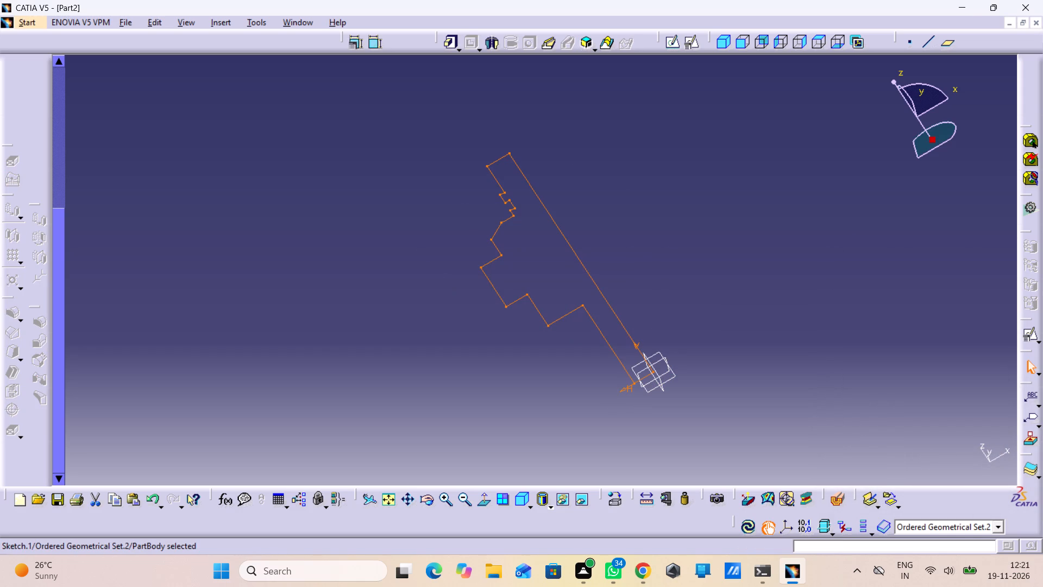
Undo the creation of the stepped profile sketch.
key("ctrl+z")
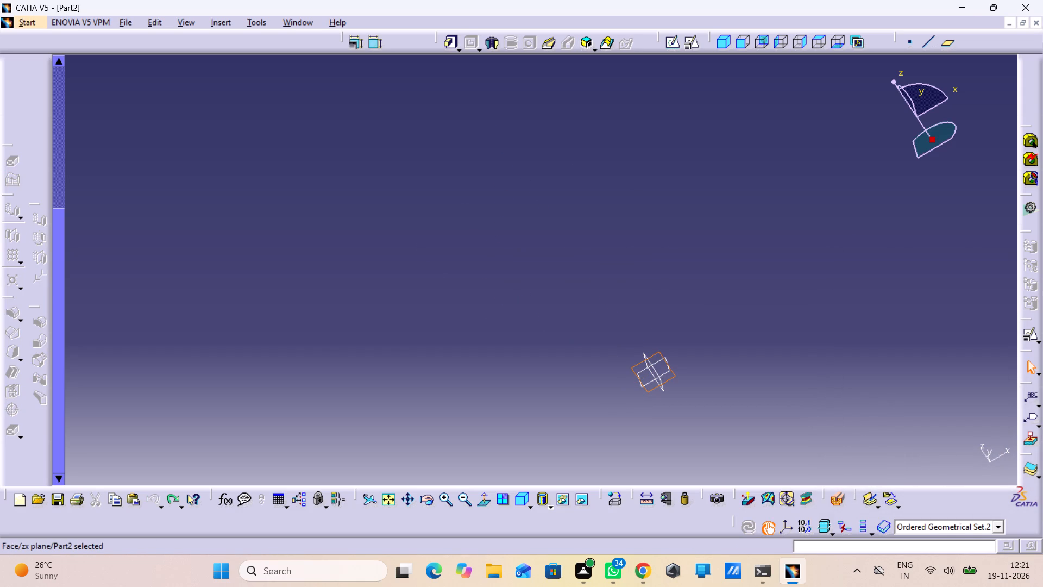
Create a positioned sketch on the zx plane with the H and V axes swapped and V reversed.
left_click(692, 42)
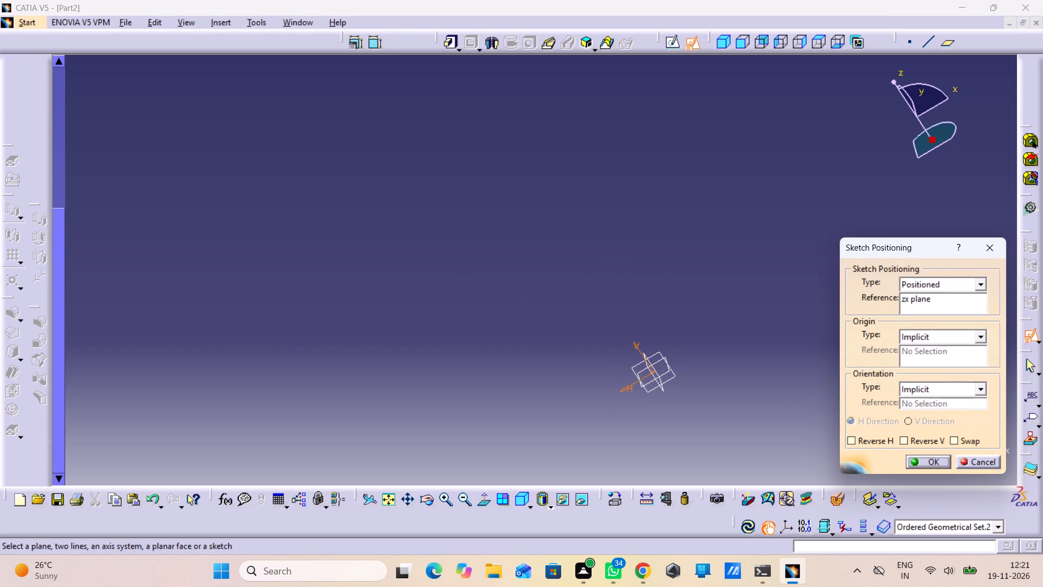
left_click(962, 438)
left_click(926, 442)
left_click(931, 453)
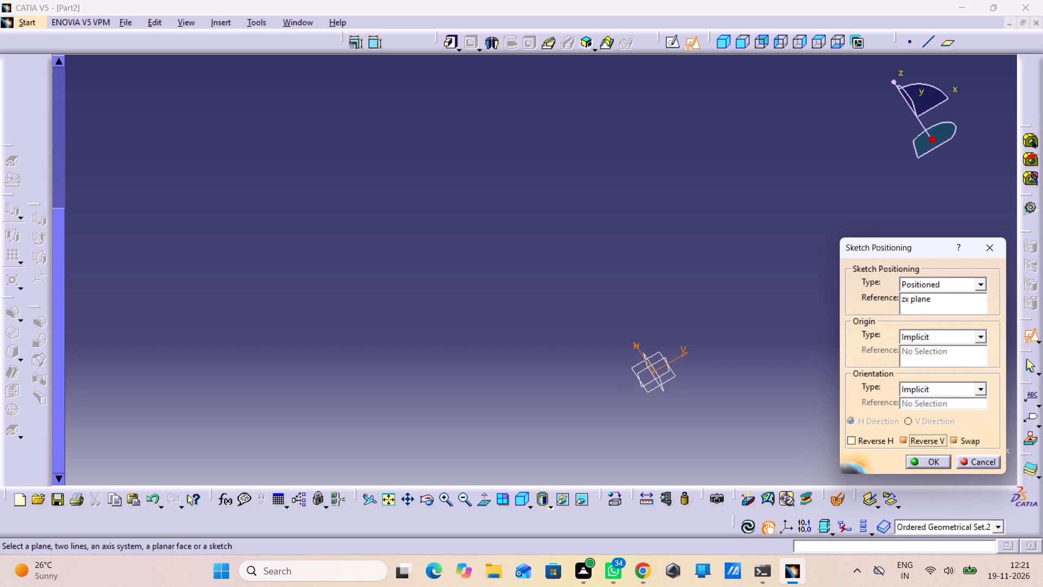
left_click(923, 456)
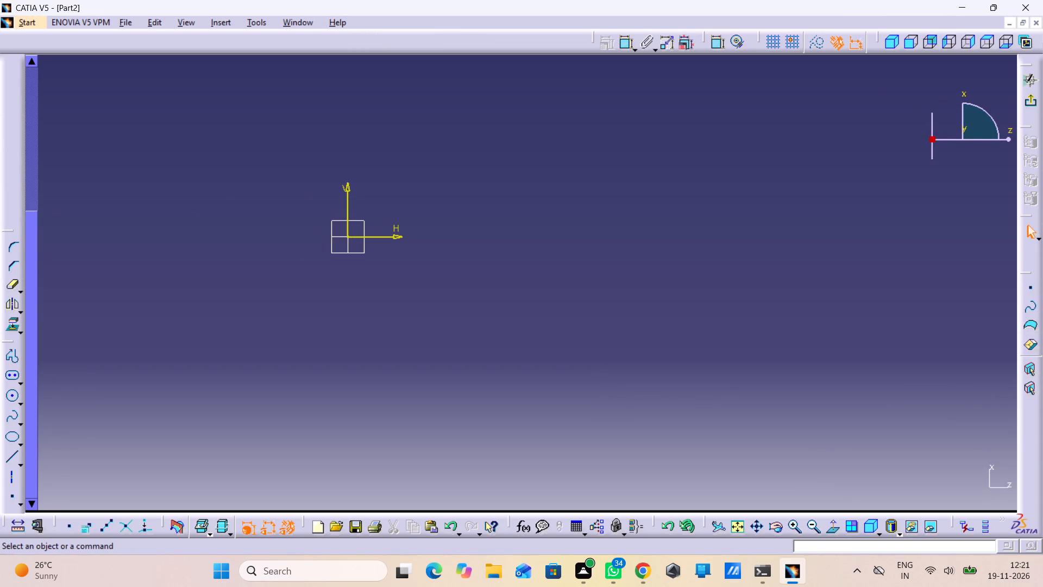
Draw a hexagon centred on the sketch origin with horizontal upper and lower sides, about 5.94 mm across flats.
left_click(19, 399)
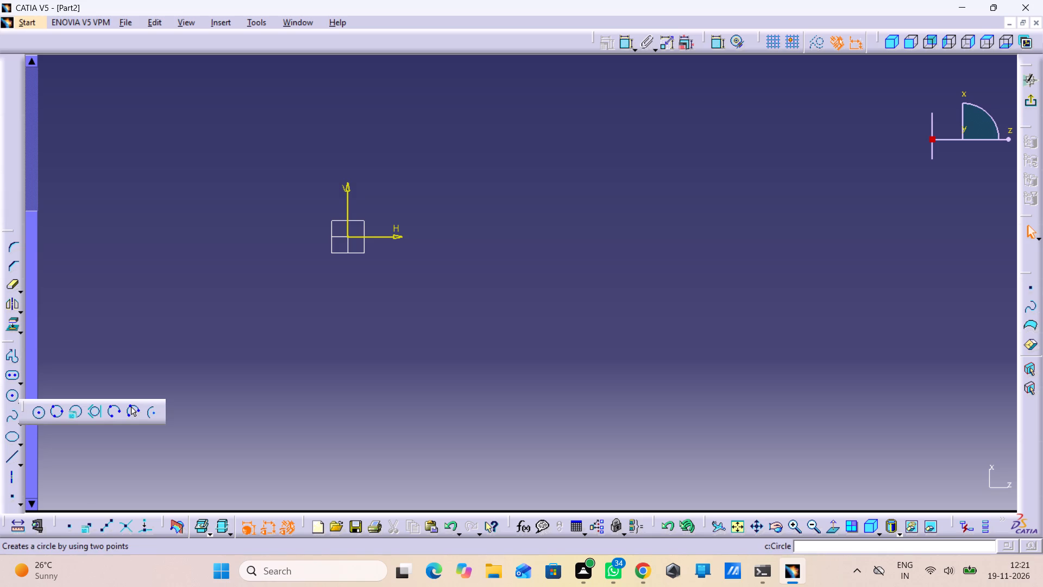
left_click(17, 375)
left_click(17, 379)
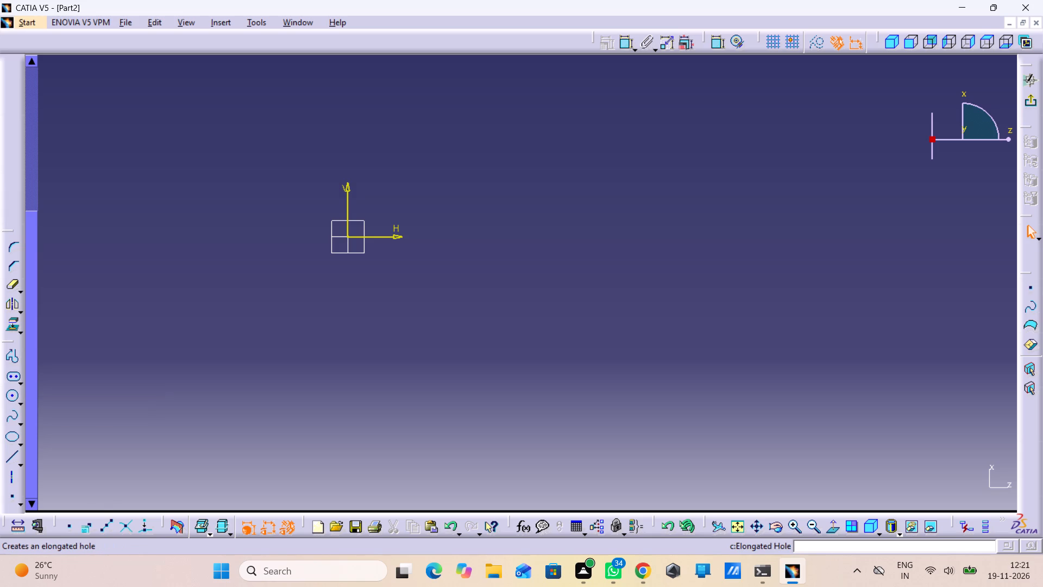
left_click(149, 395)
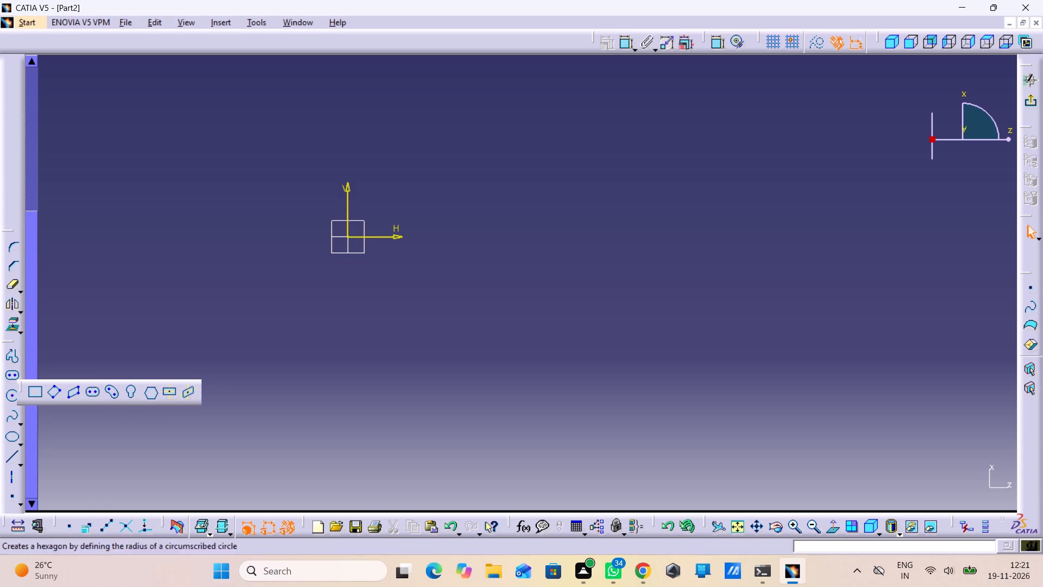
middle_click_drag(403, 315, 583, 321)
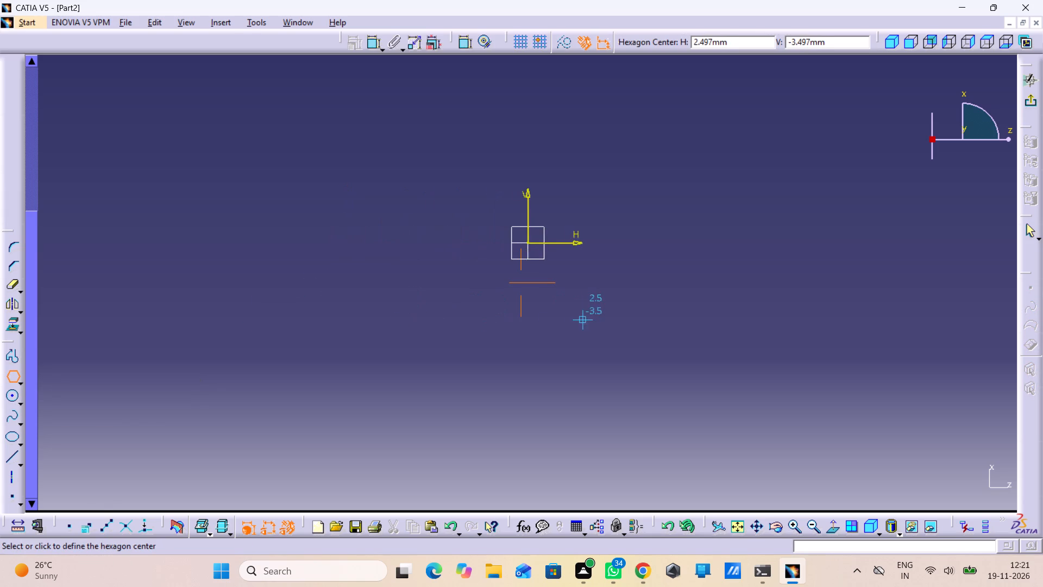
middle_click_drag(583, 321, 579, 340)
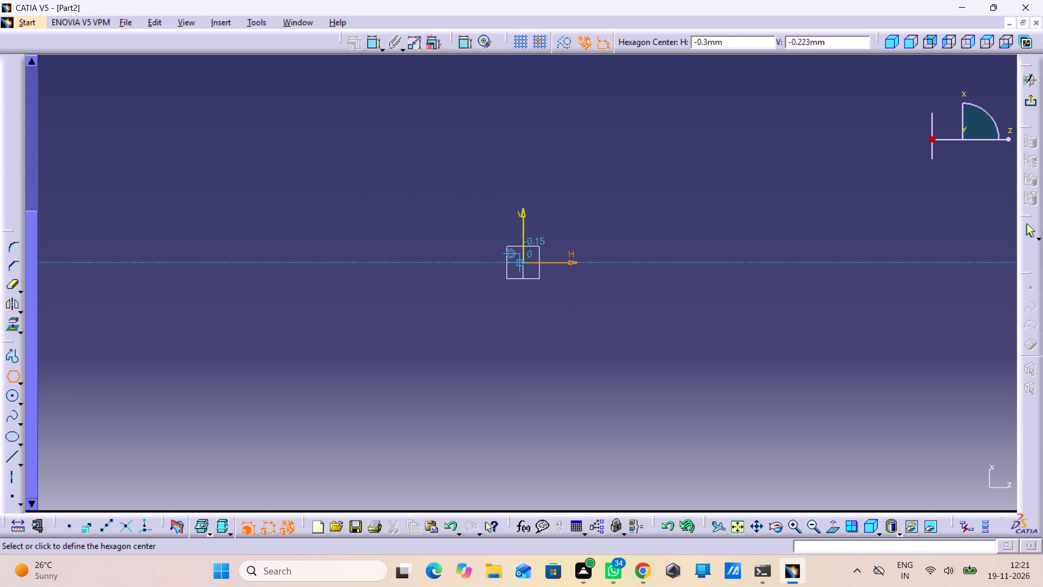
left_click(525, 262)
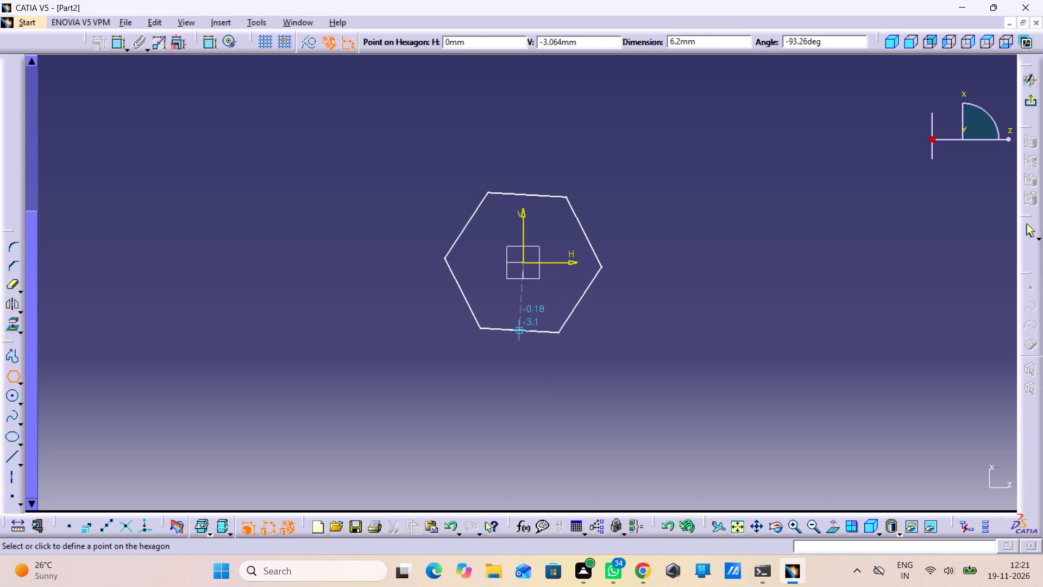
left_click(525, 328)
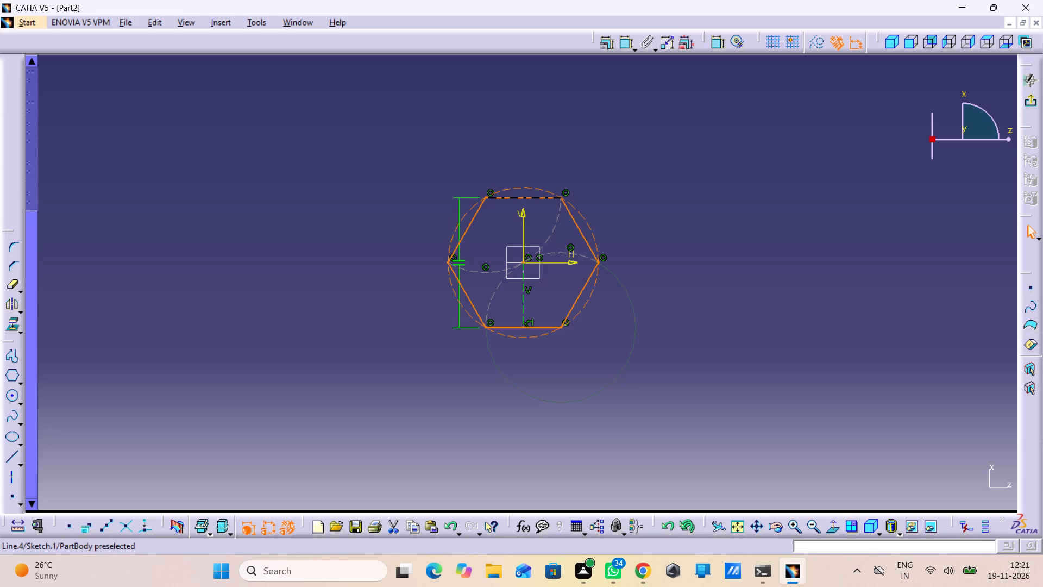
Dimension the distance between the hexagon's upper and lower horizontal sides and set it to 9 mm.
left_click(623, 42)
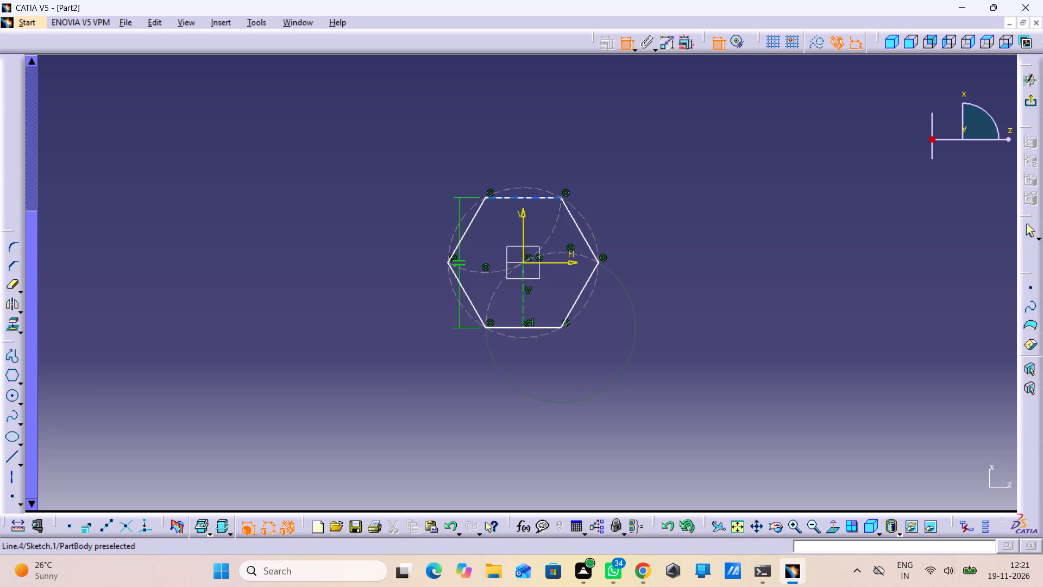
triple_click(628, 46)
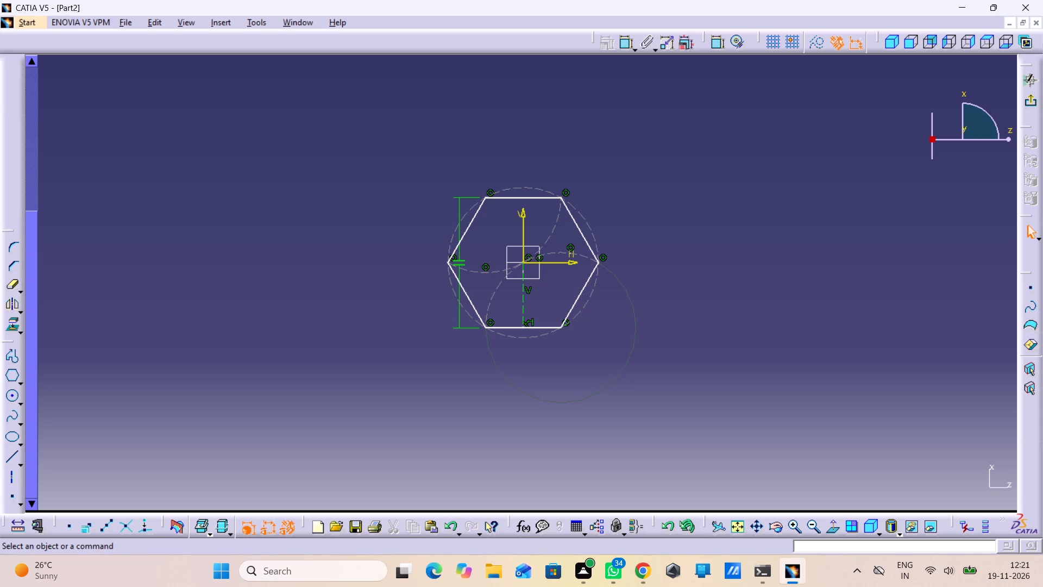
double_click(625, 49)
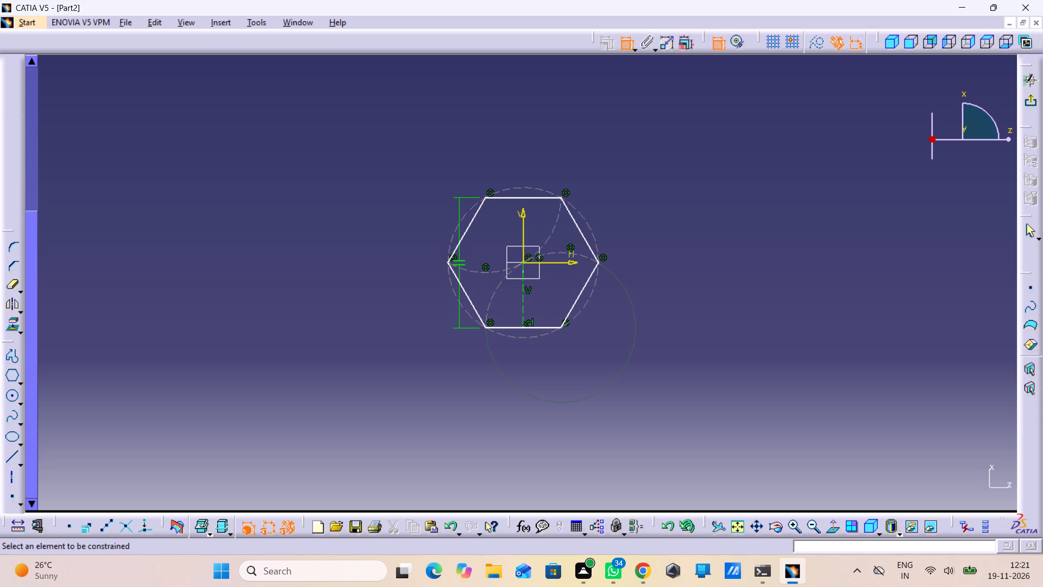
left_click(526, 199)
left_click(534, 327)
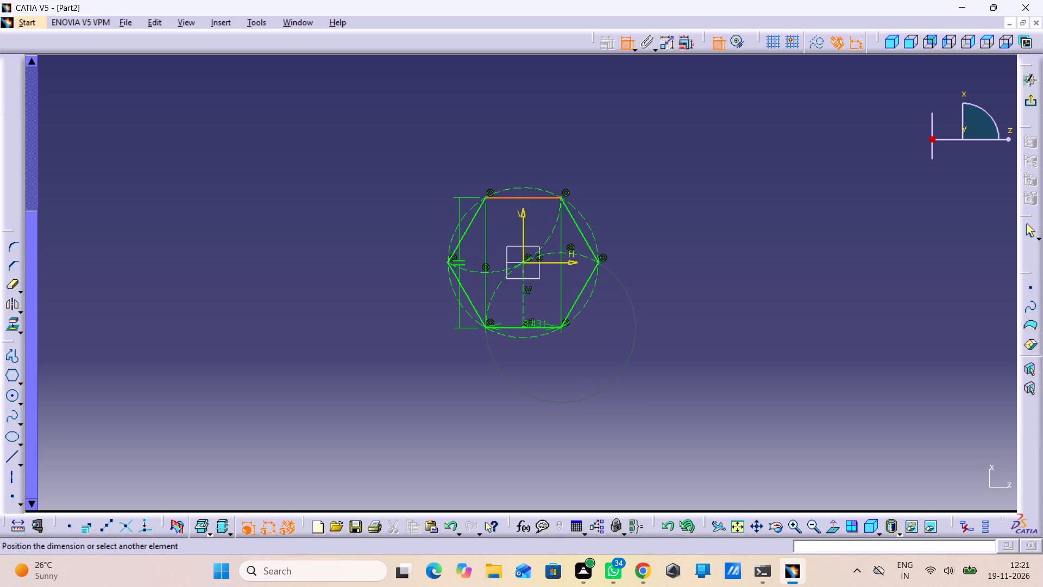
left_click(654, 264)
double_click(655, 257)
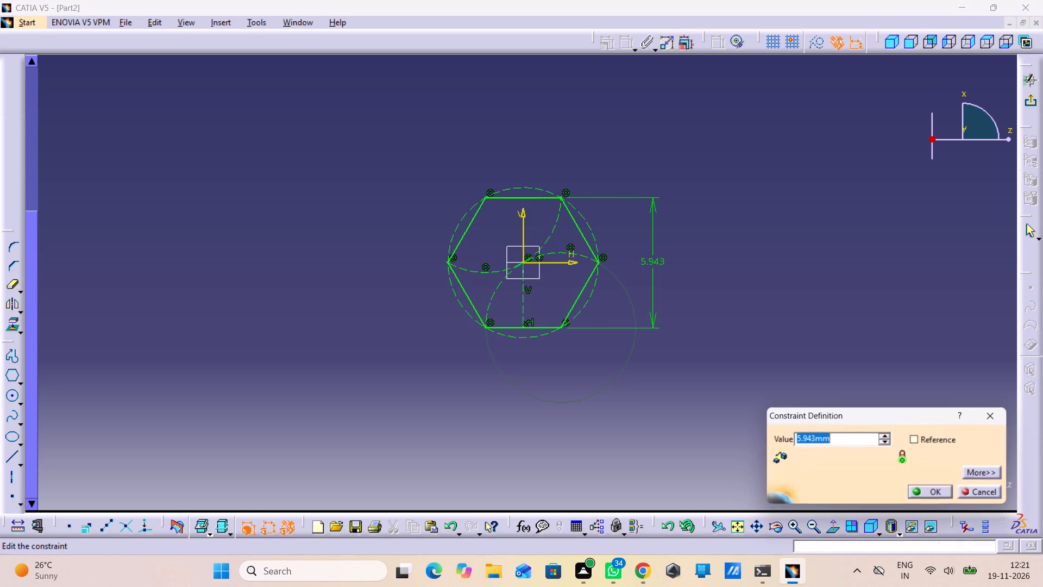
key("9")
key("Return")
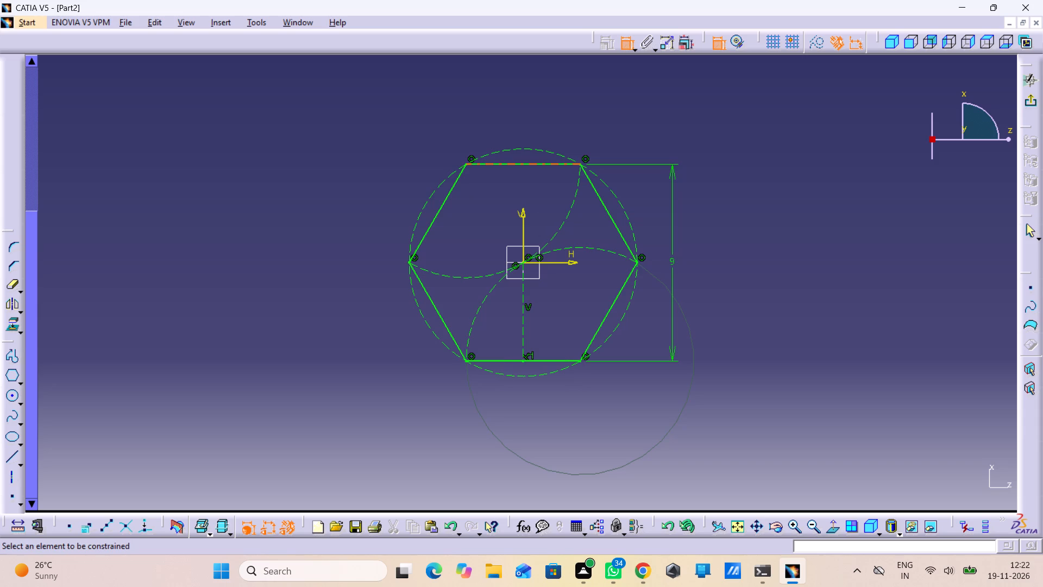
Exit the sketch and pad the hexagon 2.5 mm in the reversed direction.
left_click(1031, 101)
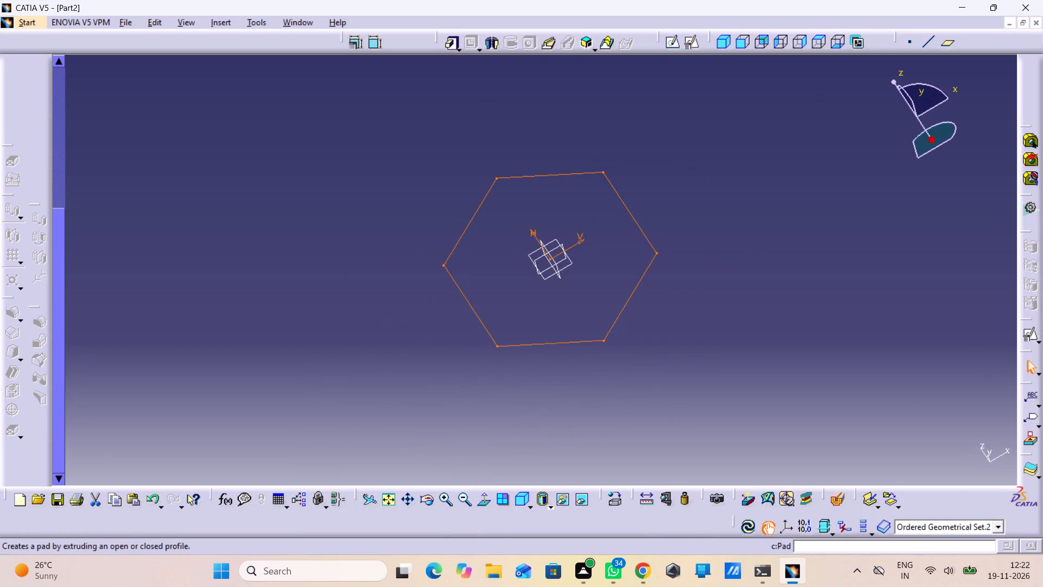
left_click(450, 46)
left_click(617, 312)
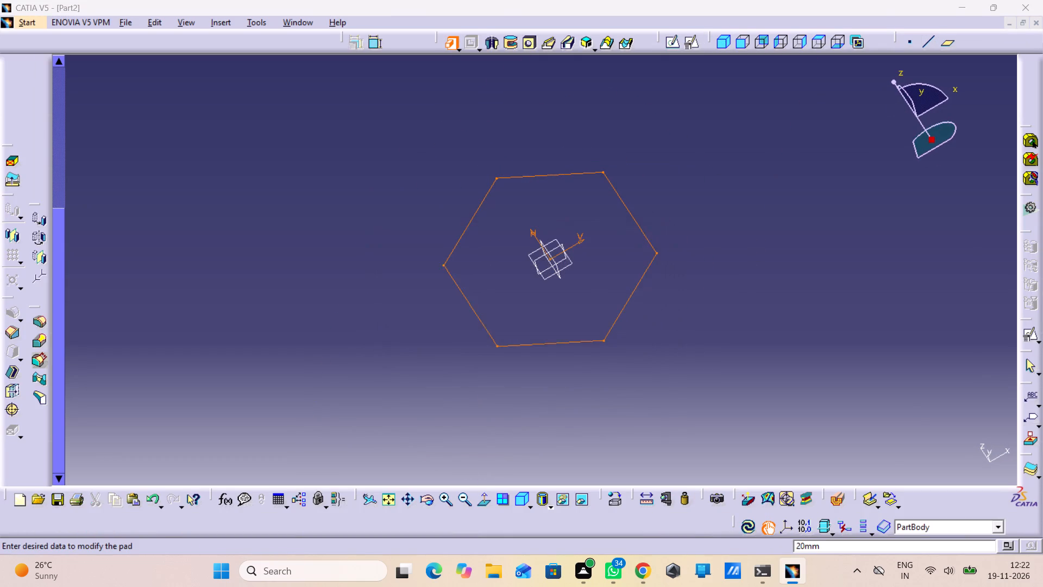
type("2.5")
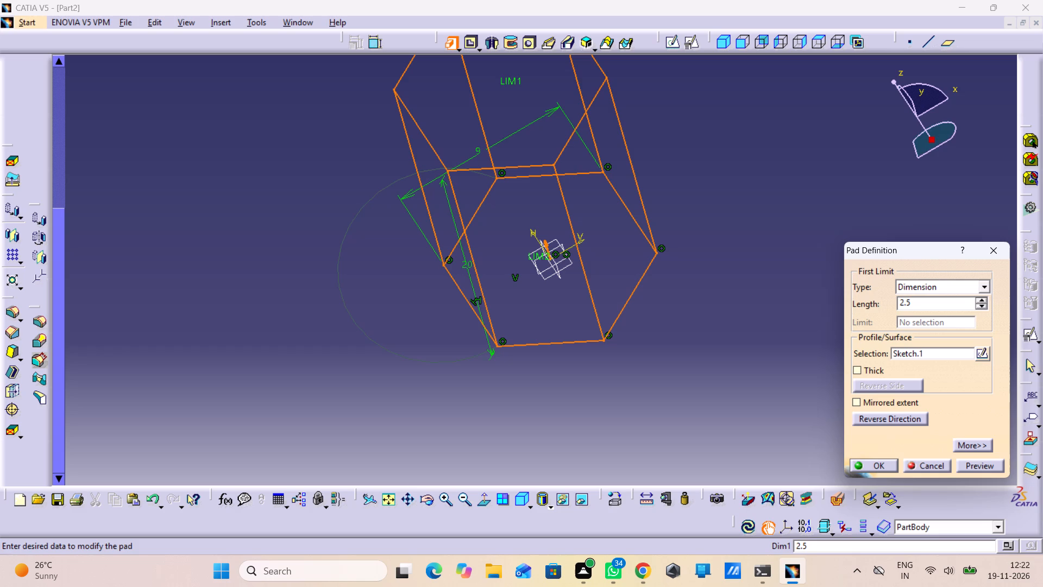
left_click(889, 422)
left_click(872, 467)
left_click(788, 472)
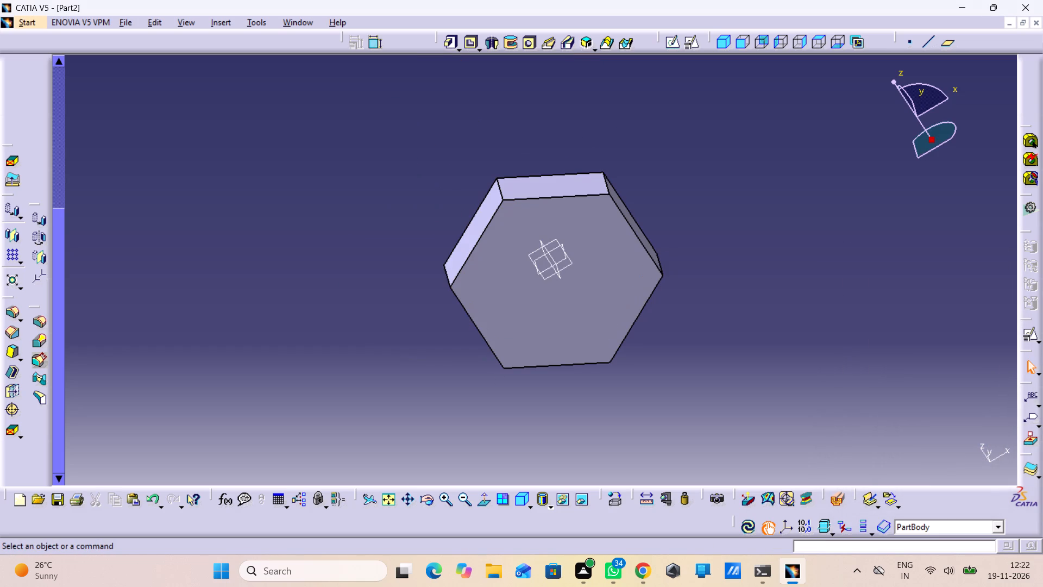
Create a positioned sketch on the hexagonal pad's face opposite the zx plane, with the H and V axes swapped and V reversed.
left_click(523, 508)
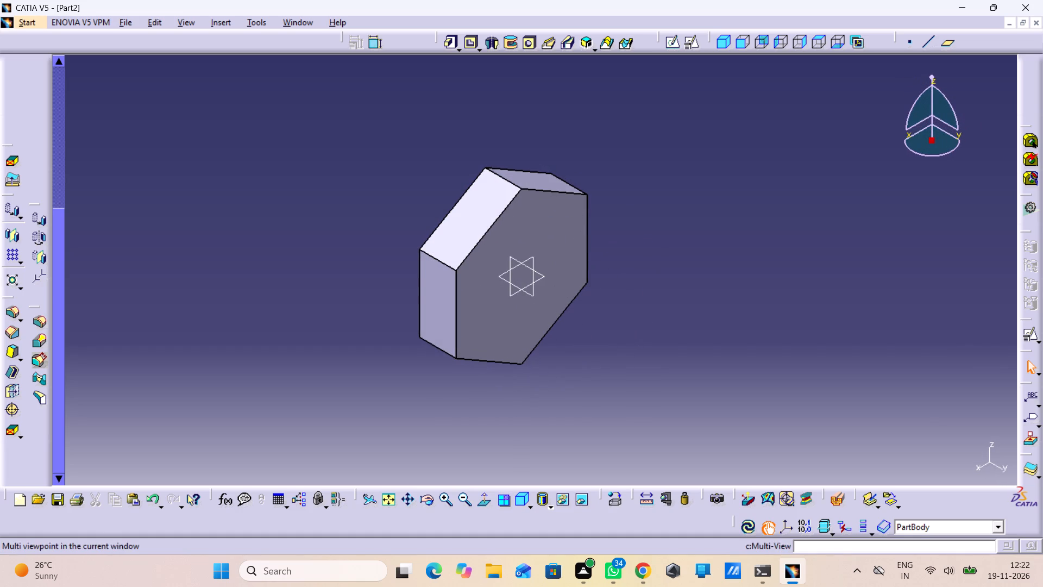
left_click(517, 498)
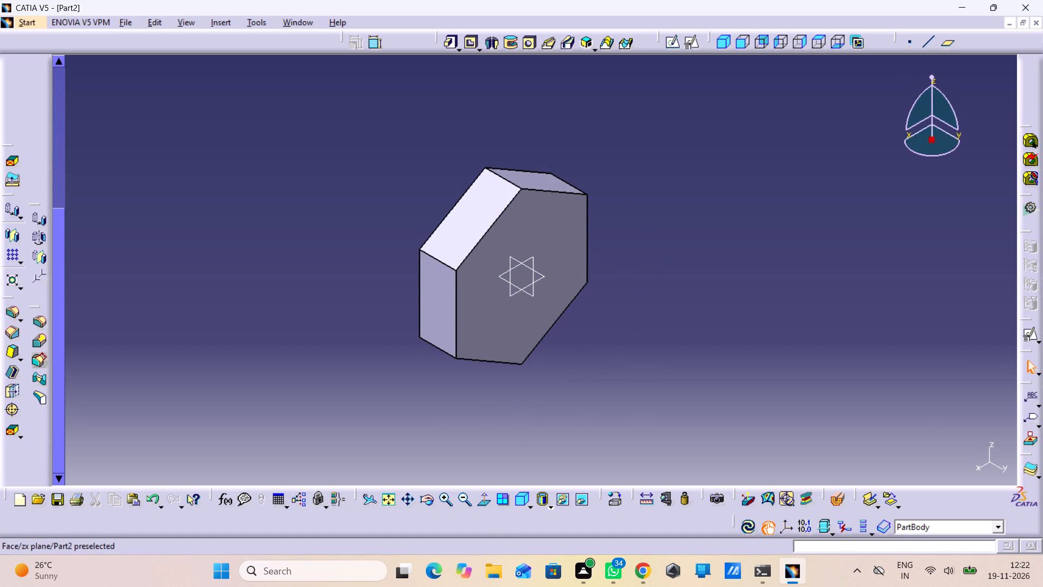
middle_click_drag(510, 228, 513, 236)
right_click_drag(510, 227, 513, 236)
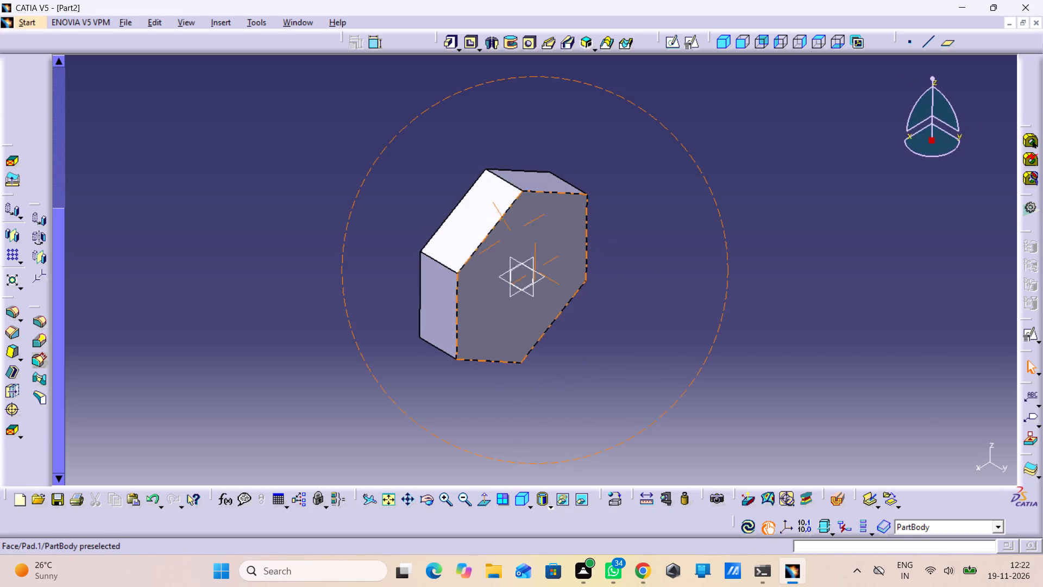
right_click_drag(513, 236, 713, 413)
middle_click_drag(513, 236, 708, 409)
left_click(524, 327)
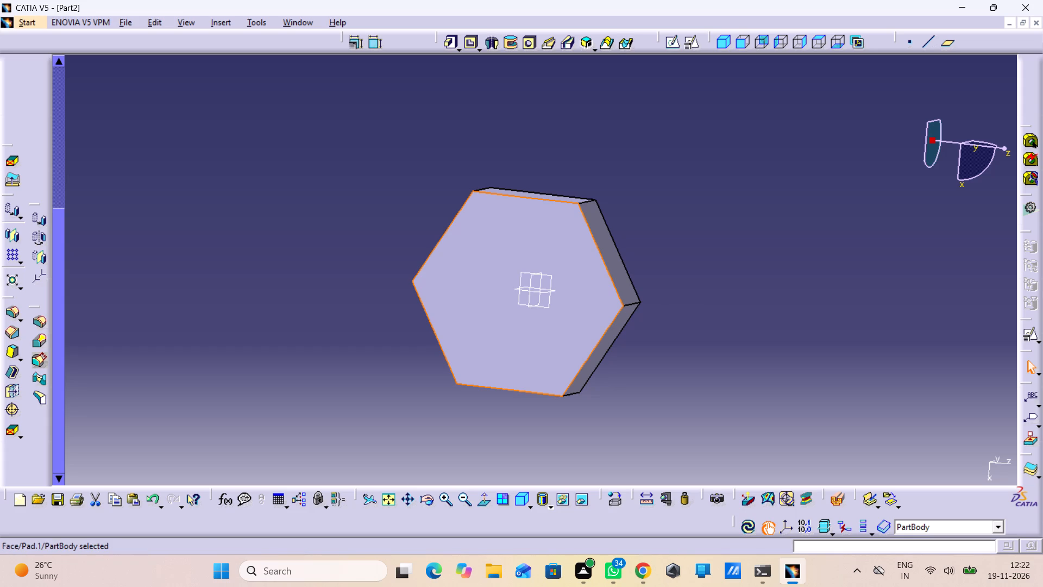
left_click(692, 43)
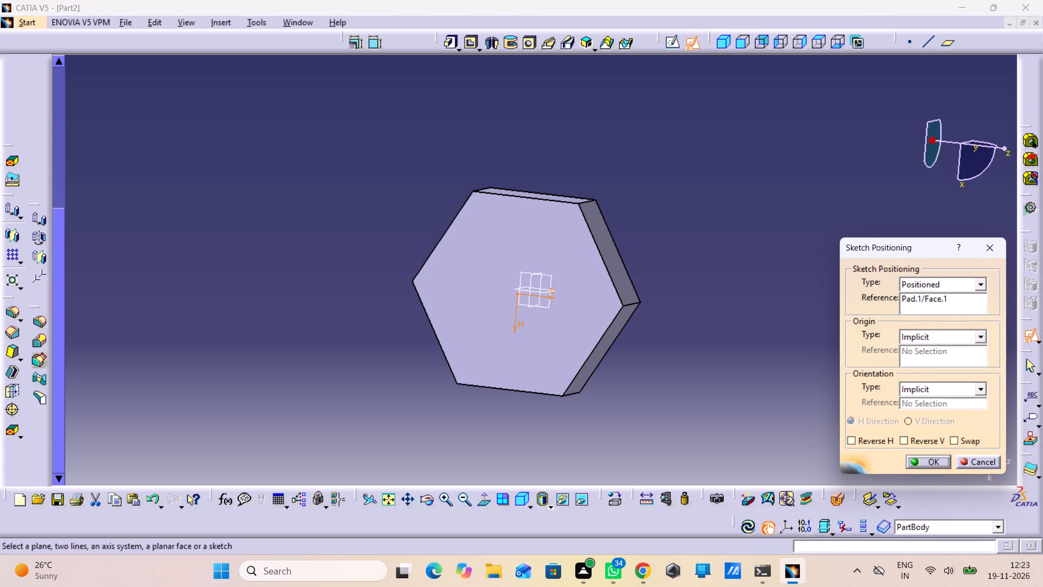
left_click(965, 441)
left_click(954, 445)
left_click(937, 441)
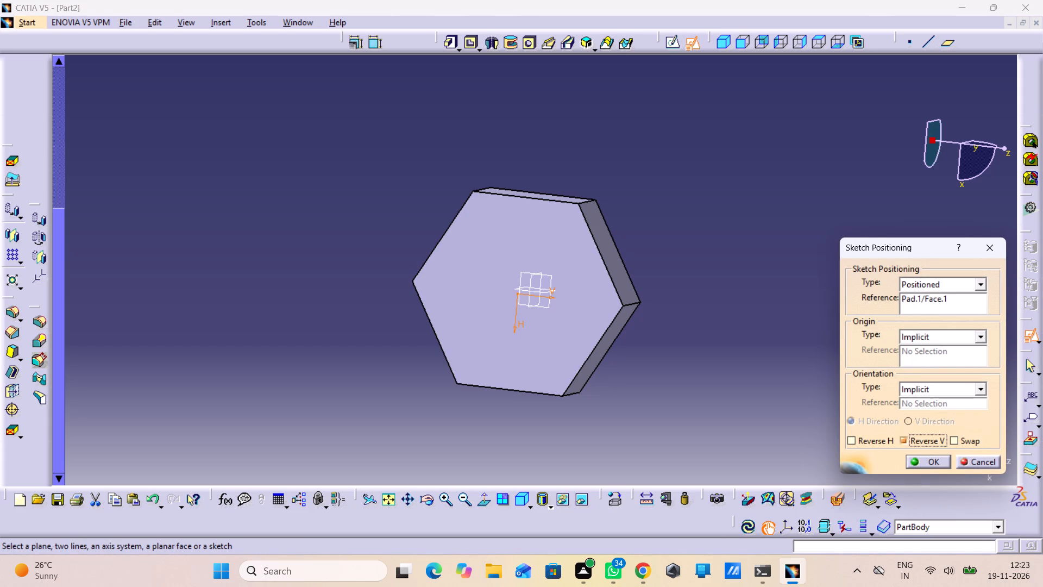
left_click(962, 439)
left_click(962, 438)
left_click(937, 441)
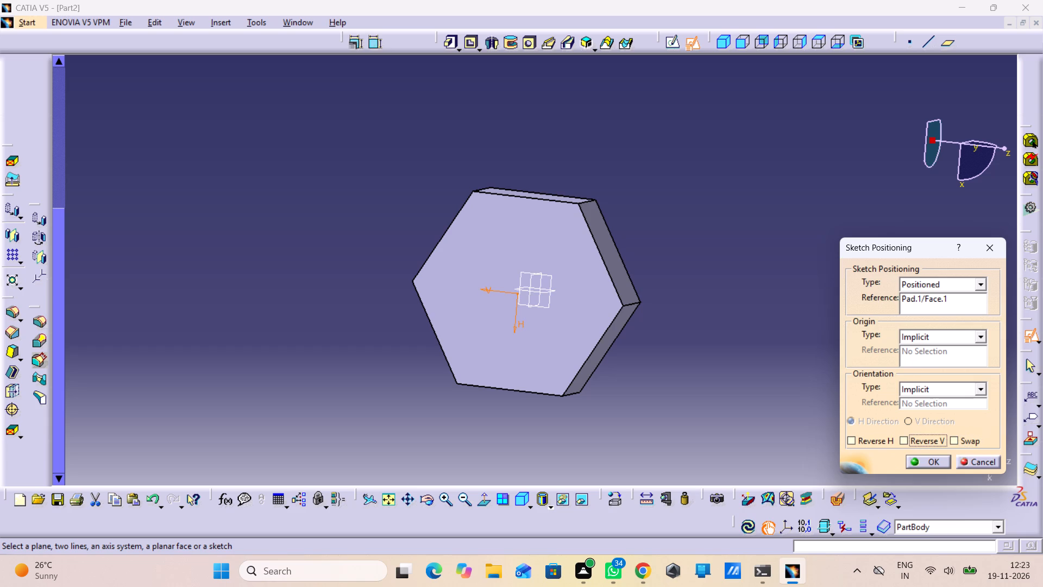
left_click(957, 438)
left_click(934, 442)
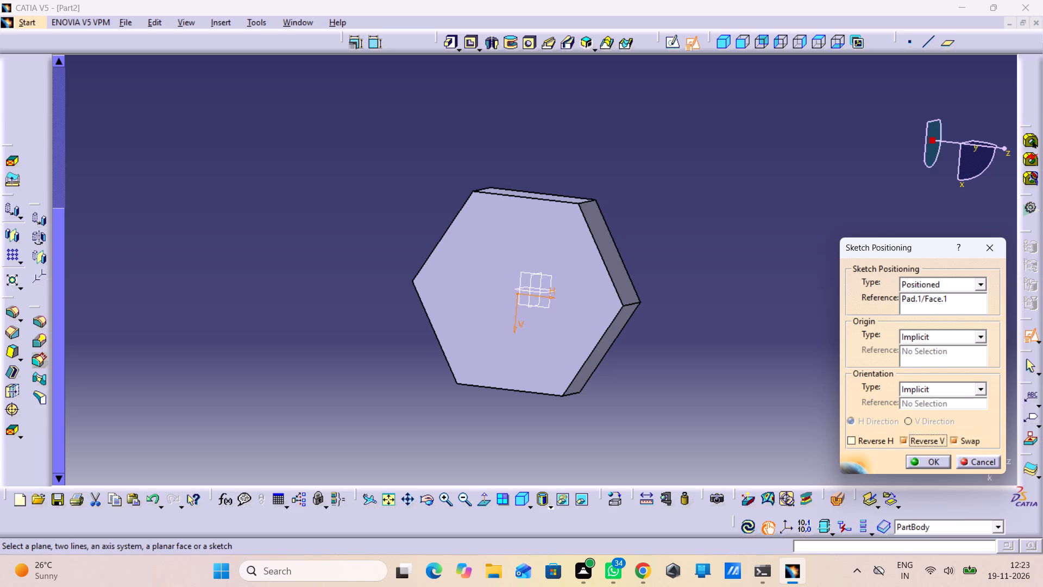
left_click(929, 456)
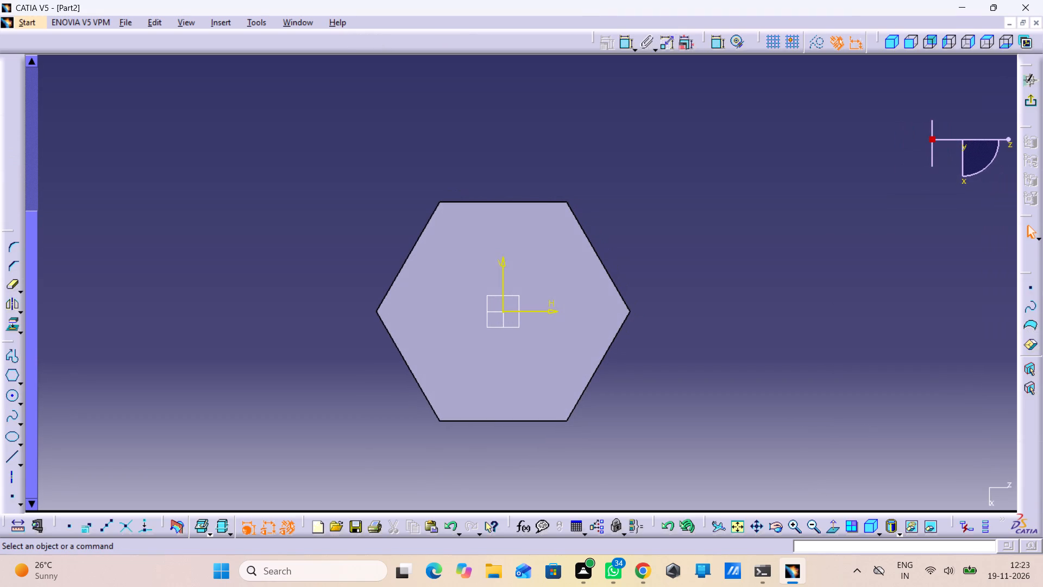
Draw a circle centred on the sketch origin, about 4.72 mm in diameter, inside the hexagonal face.
left_click(16, 401)
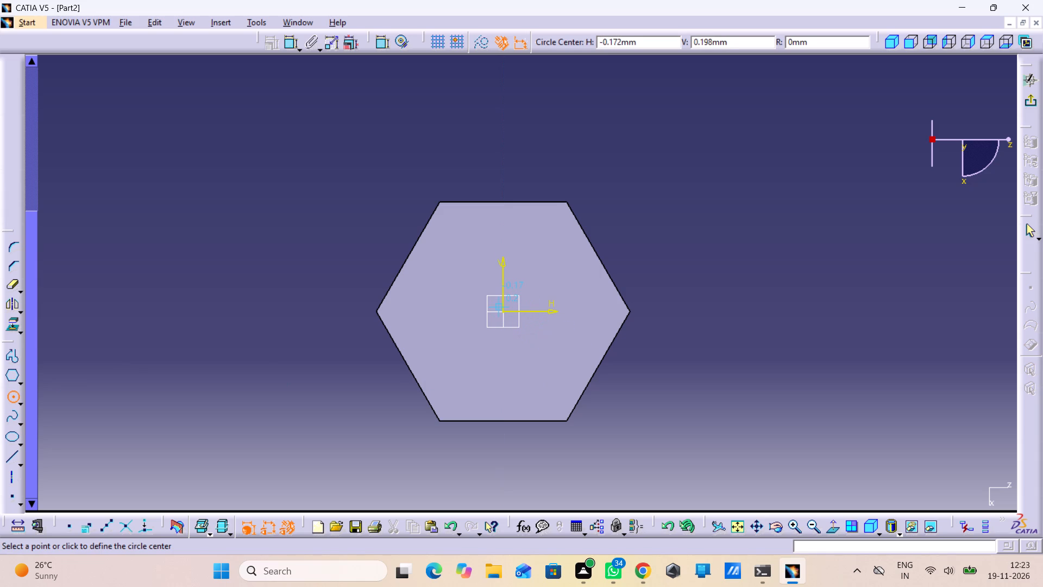
left_click(504, 315)
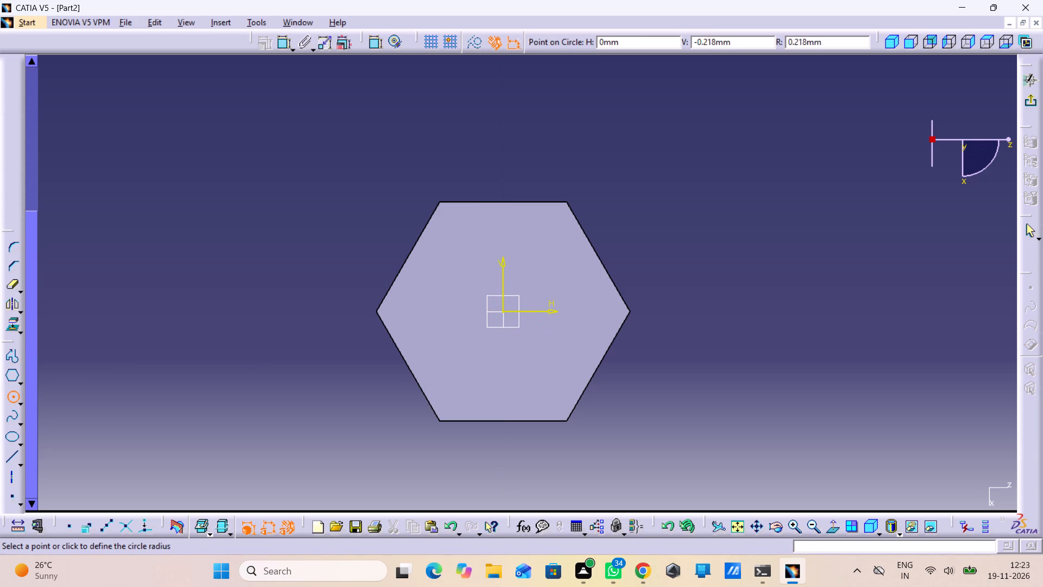
left_click(498, 371)
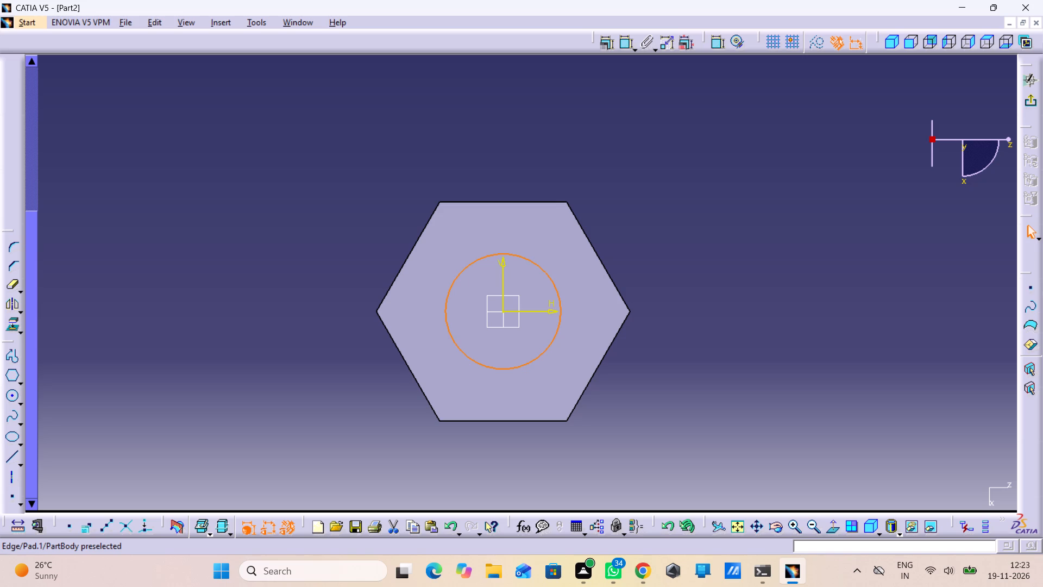
Dimension the circle, switch the constraint from diameter to radius and set it to 3.75 mm.
left_click(623, 36)
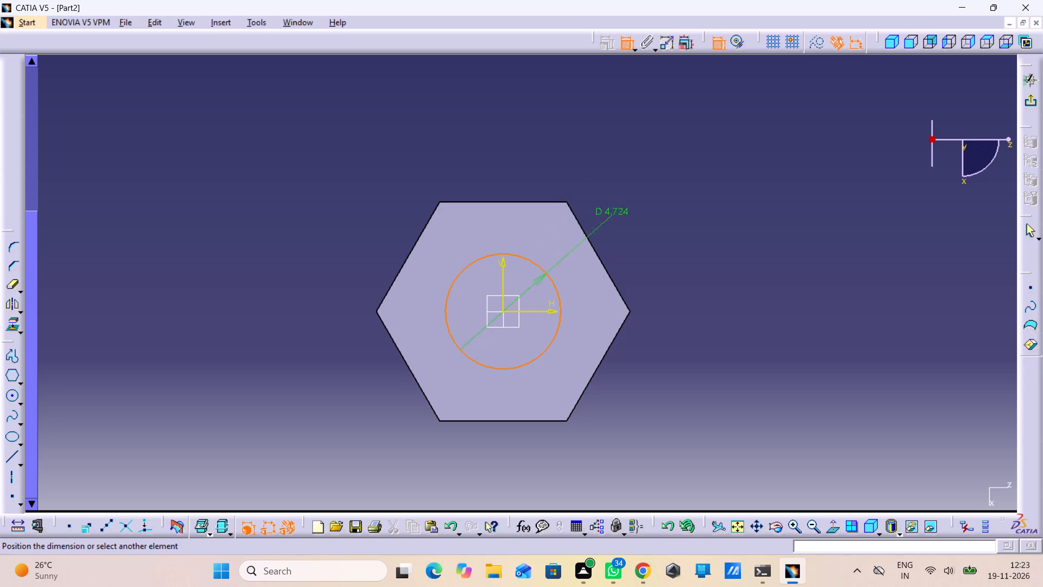
left_click(618, 230)
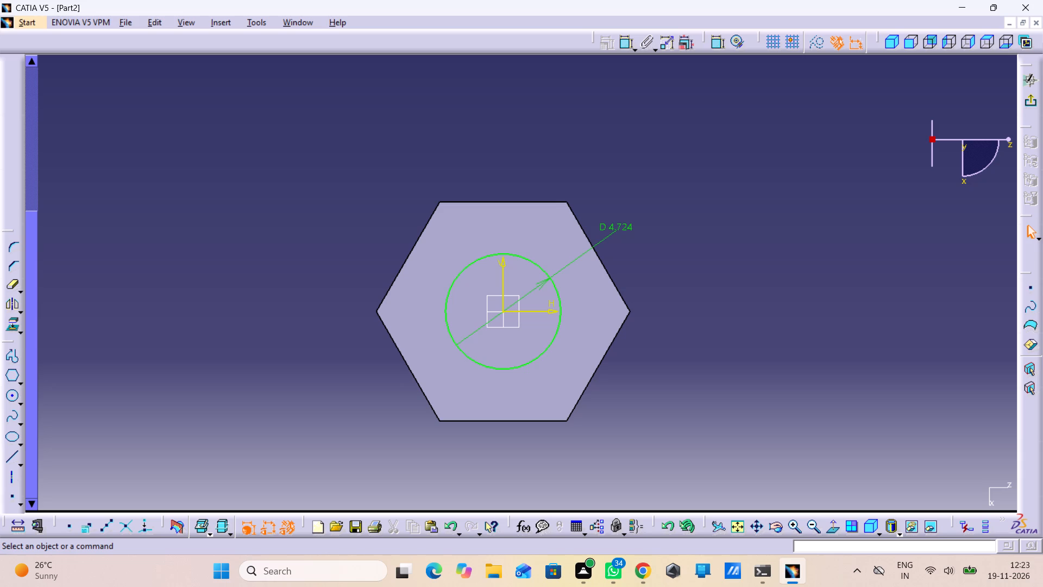
left_click(621, 225)
double_click(621, 225)
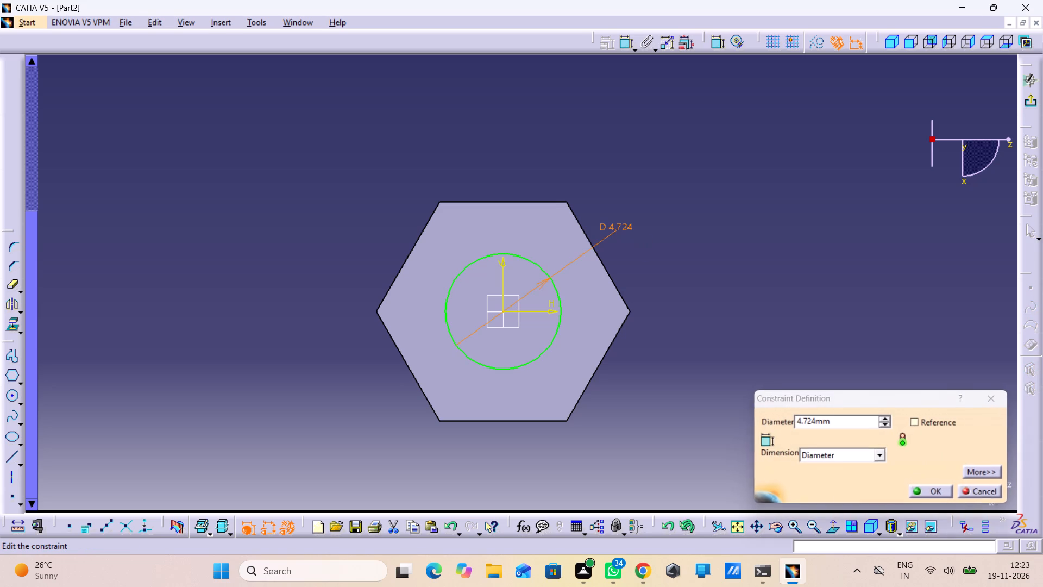
left_click(823, 454)
left_click(820, 469)
left_click_drag(831, 424, 778, 432)
left_click(771, 433)
type("3.75")
key("Return")
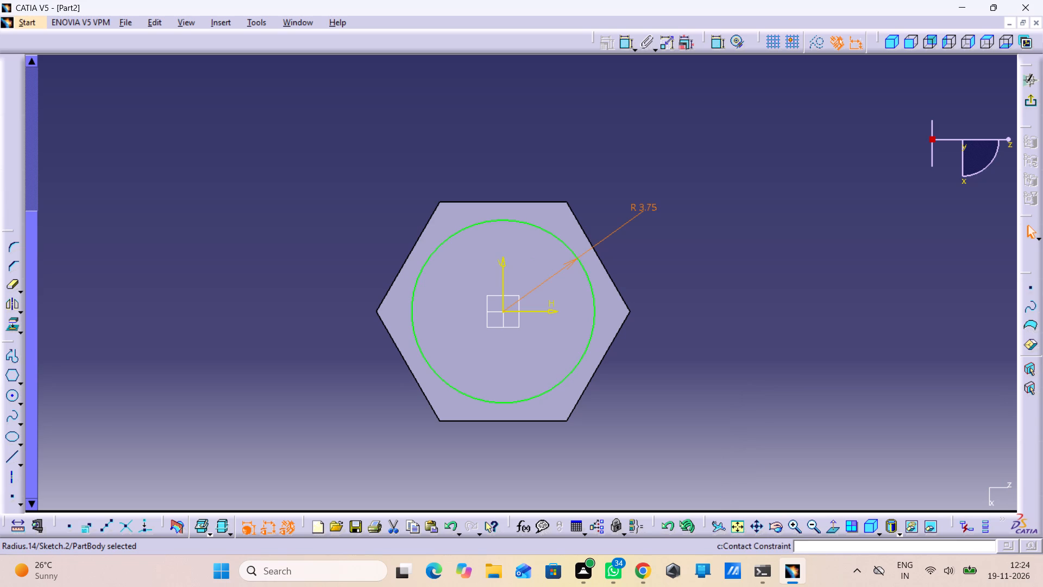
Exit the sketch and pad the circle 2 mm outward from the hexagonal face.
left_click(1028, 105)
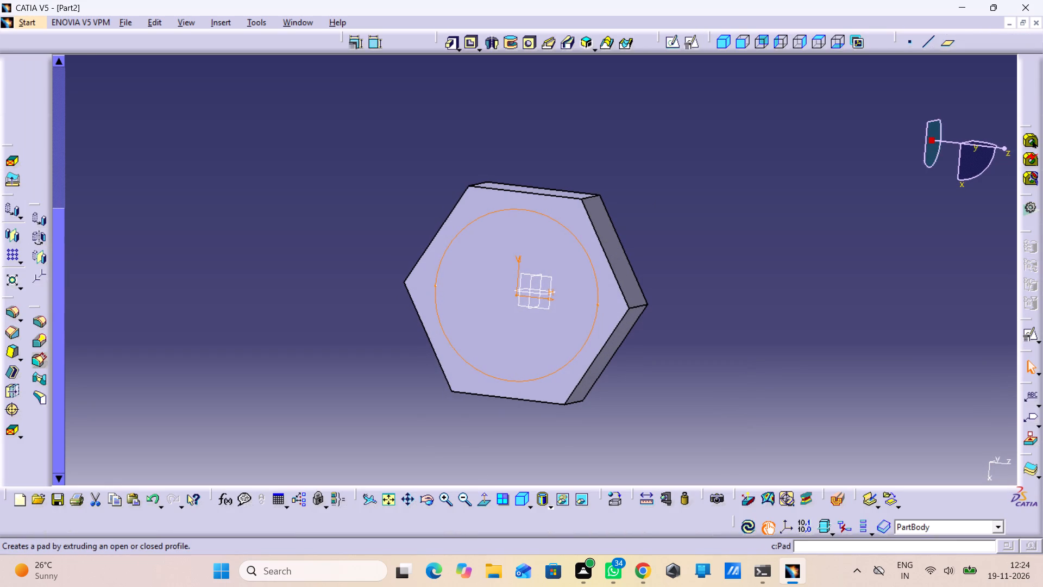
left_click(448, 43)
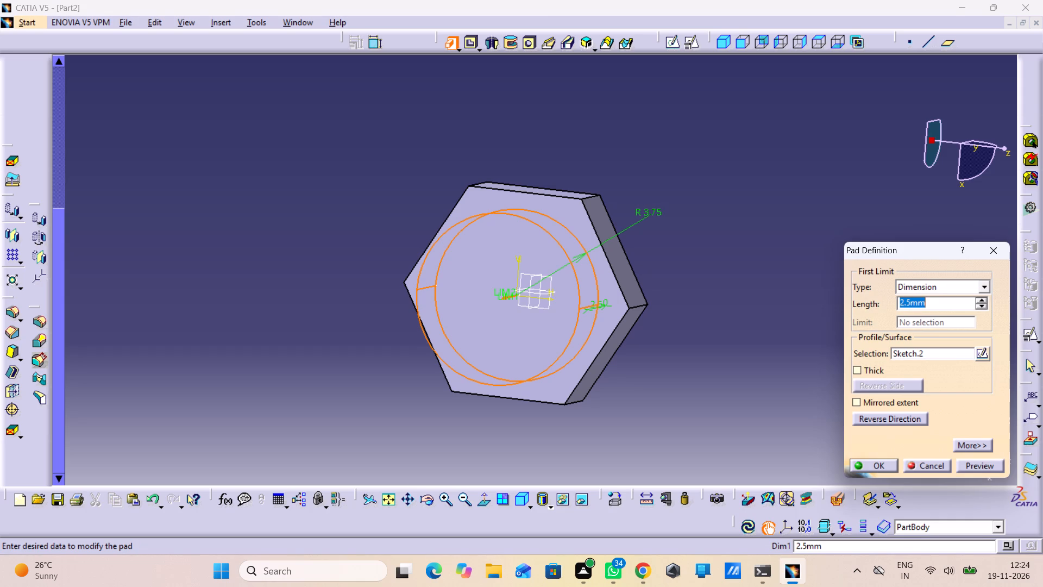
middle_click_drag(661, 350, 610, 310)
right_click_drag(662, 348, 610, 310)
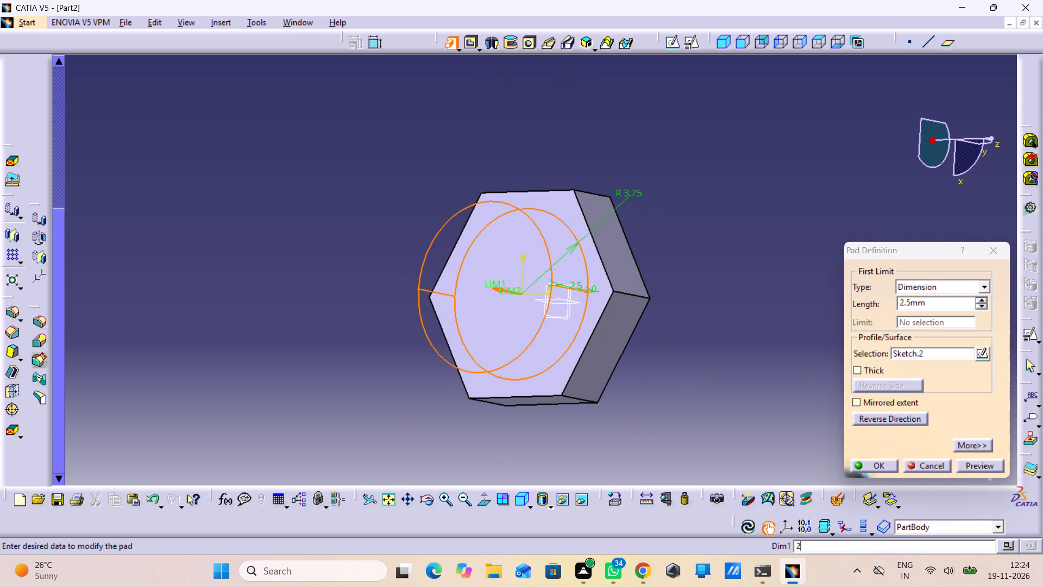
key("2")
key("Return")
Create a positioned sketch on the round pad's end face with the H and V axes swapped and V reversed.
left_click(495, 323)
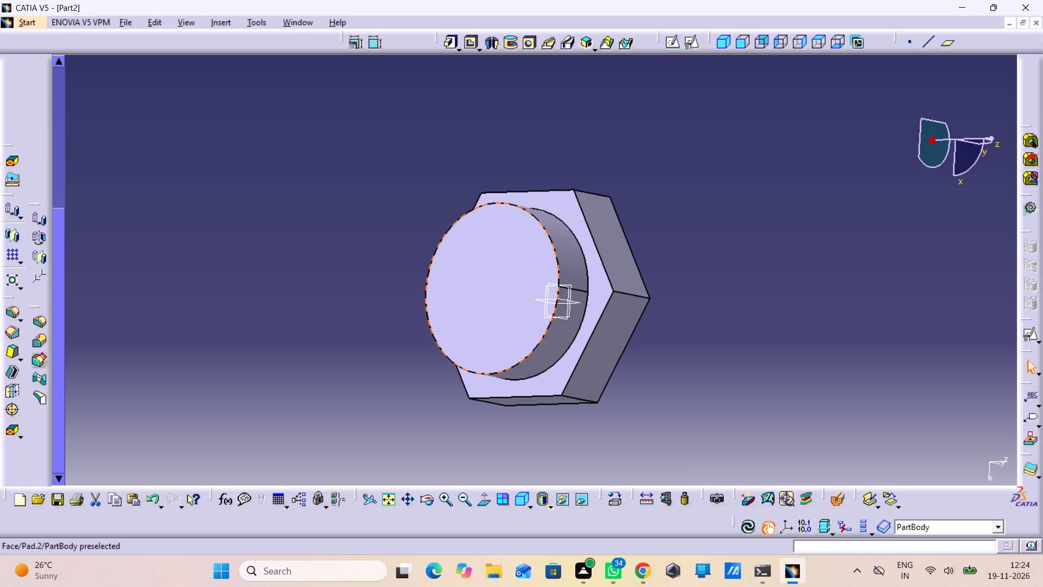
left_click(686, 41)
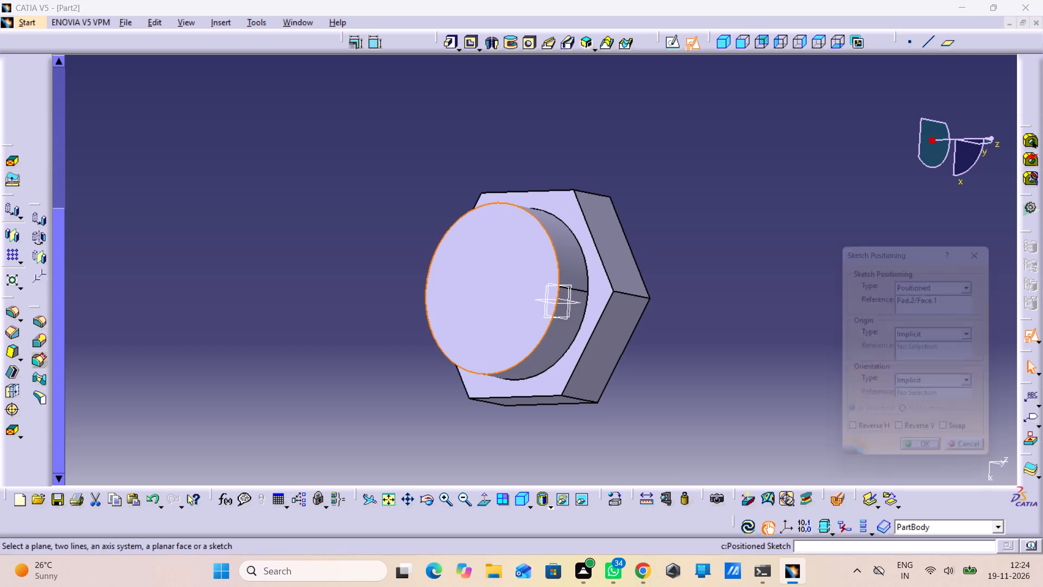
left_click(951, 439)
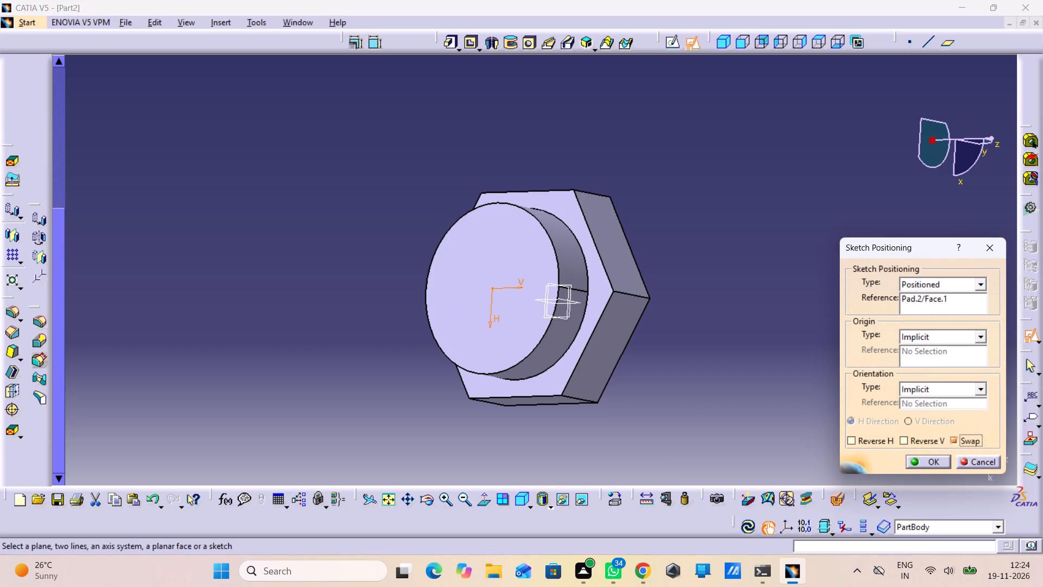
left_click(937, 444)
left_click(924, 464)
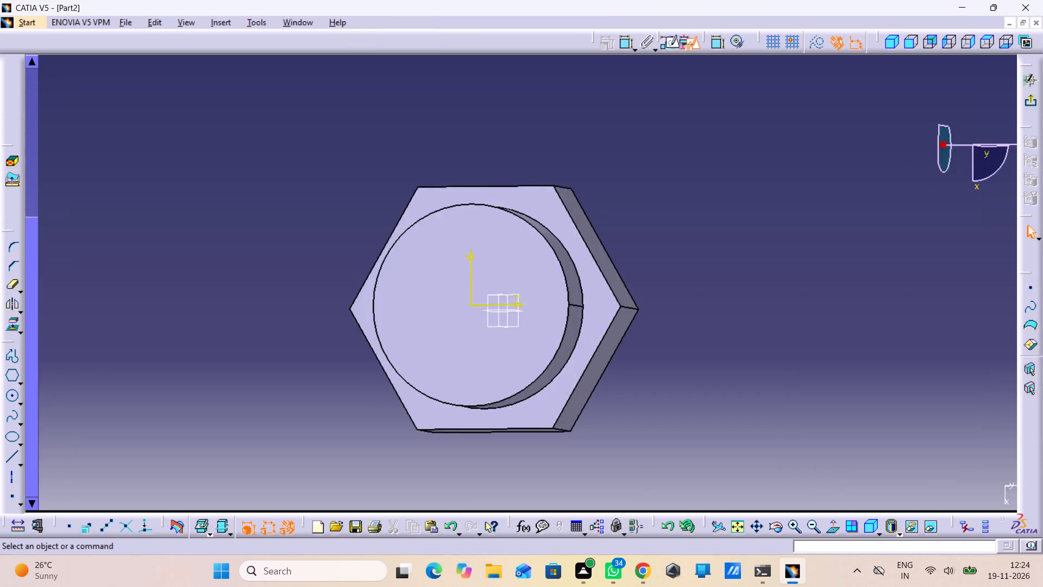
Draw a circle centred on the sketch origin, about 2.04 mm in radius, inside the round end face.
left_click(11, 396)
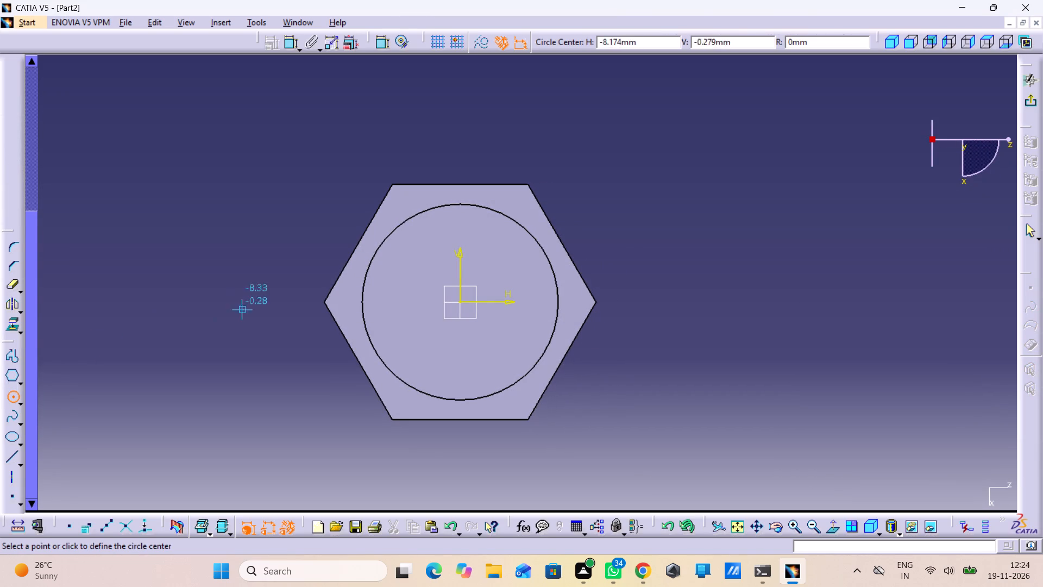
left_click(458, 303)
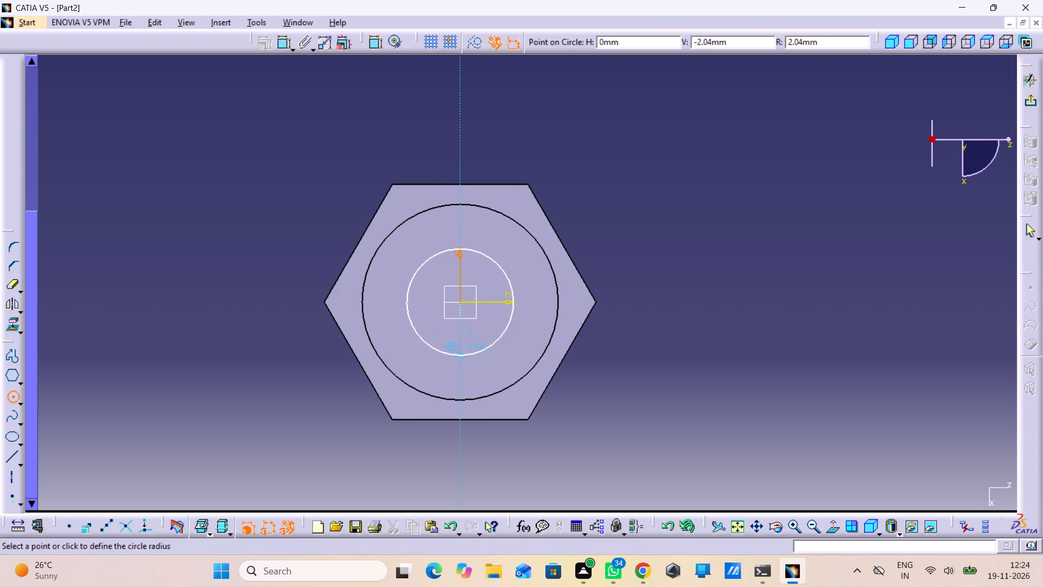
left_click(458, 356)
Dimension the new circle's radius and set it to 1.25 mm.
left_click(715, 44)
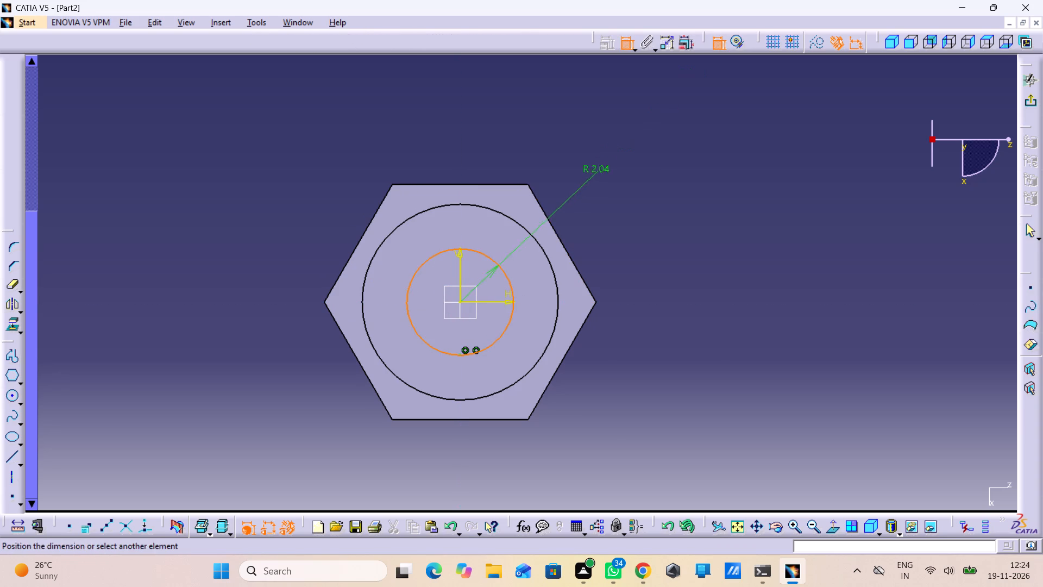
left_click(591, 212)
double_click(591, 210)
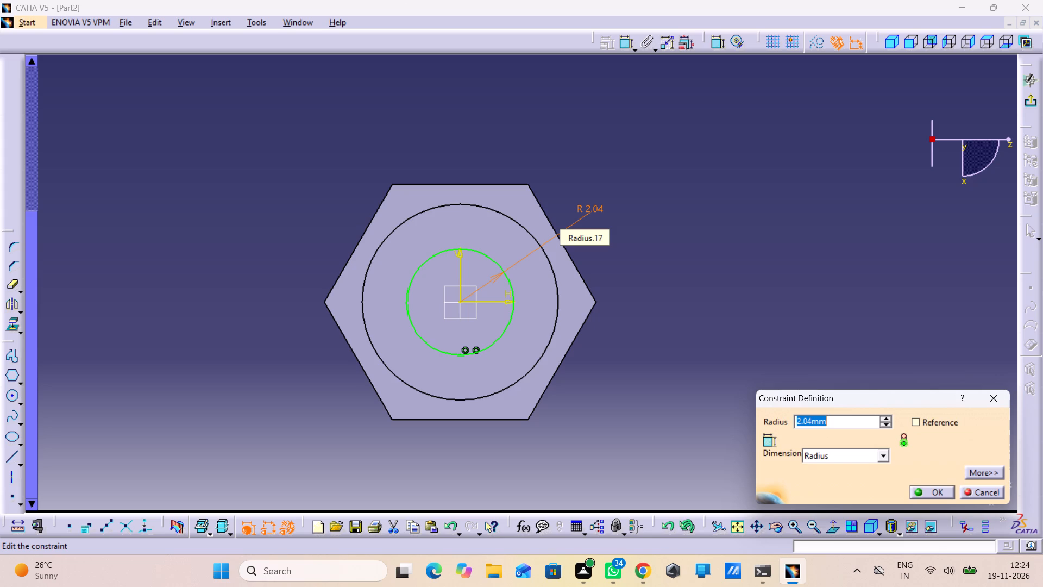
type("1.")
type("25")
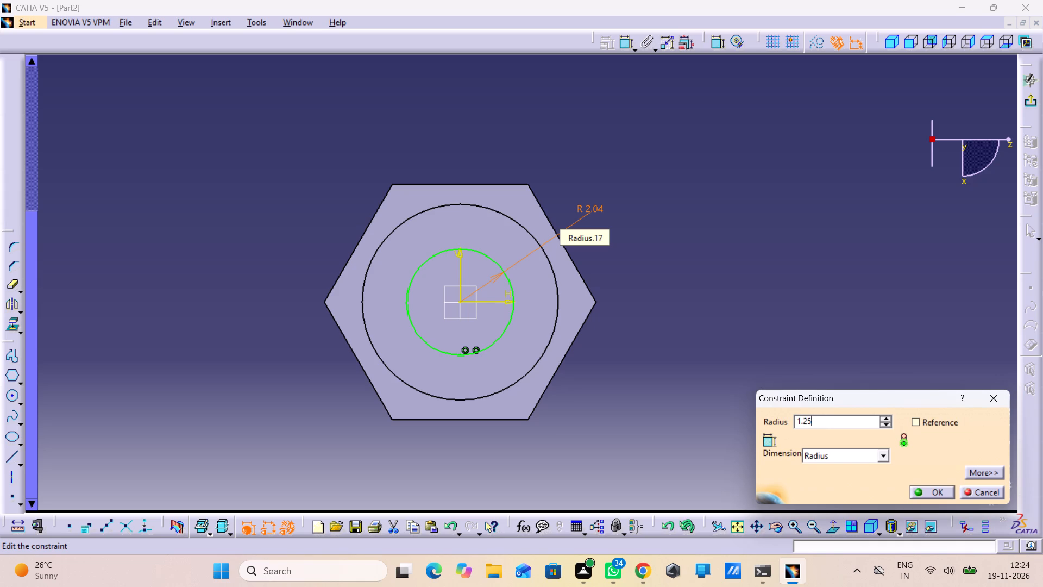
key("Return")
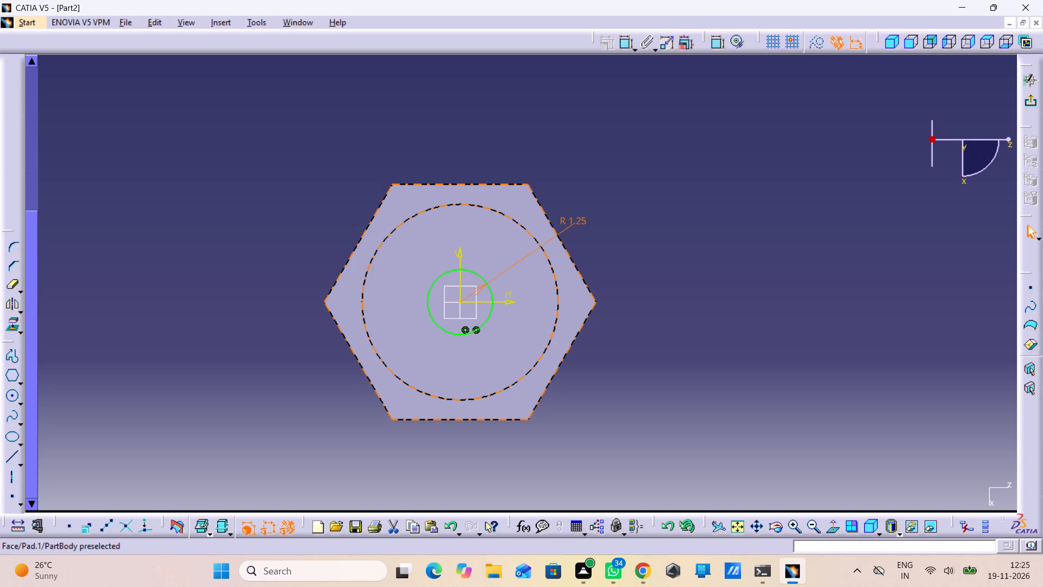
Switch the new circle's radius dimension to a diameter and set it to 5.5 mm.
double_click(579, 217)
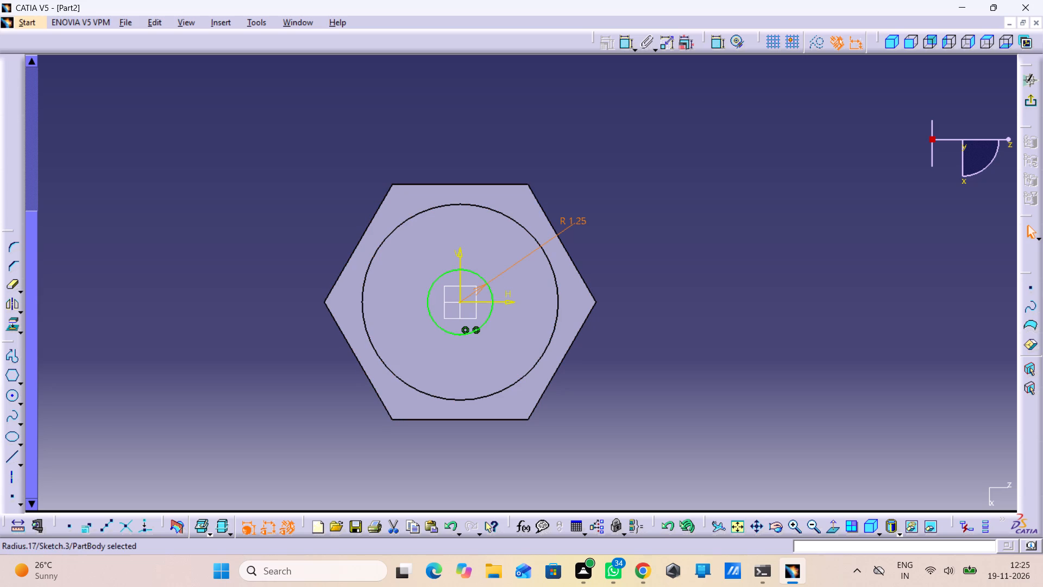
left_click_drag(860, 459, 857, 465)
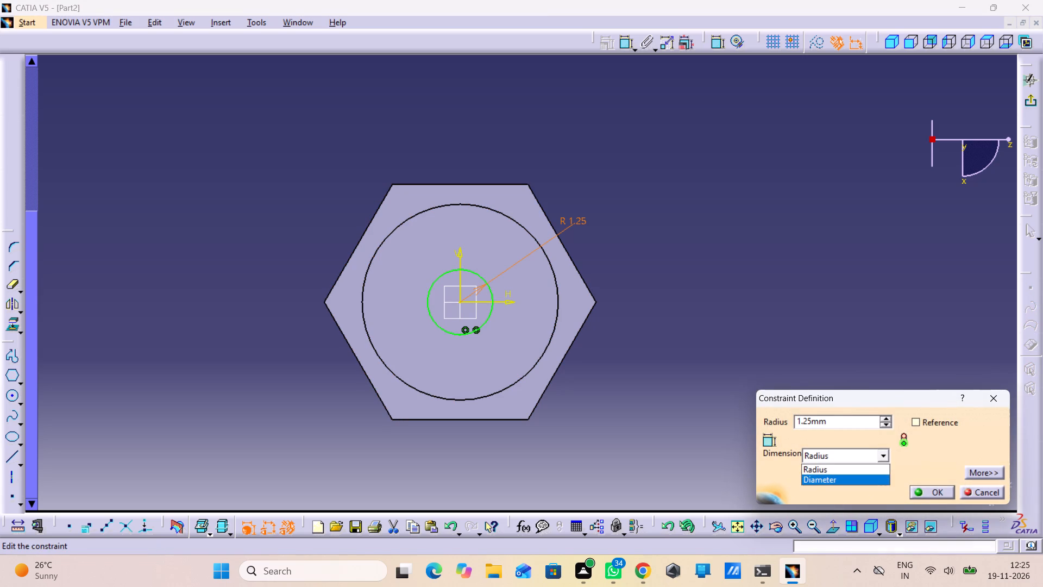
left_click(843, 479)
left_click_drag(839, 419, 768, 416)
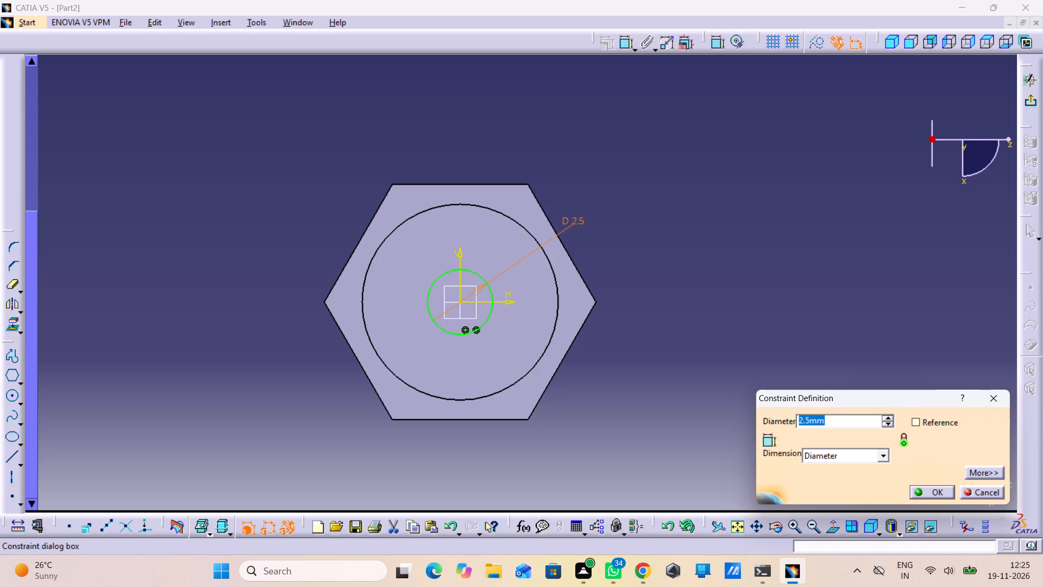
type("5.5")
key("Return")
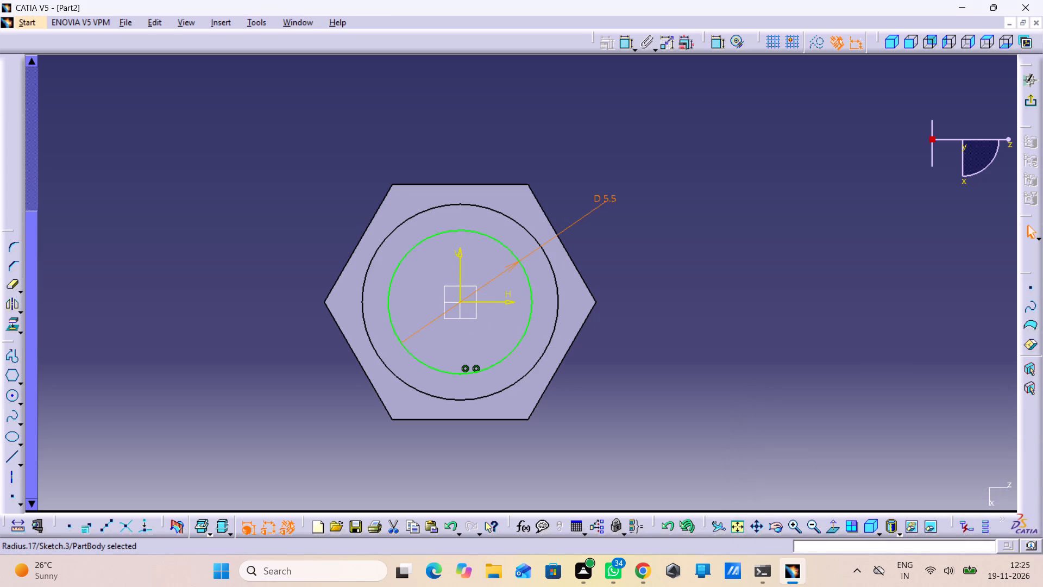
Exit the sketch and pad the 5.5 mm circle 5 mm outward from the round boss.
left_click(1029, 102)
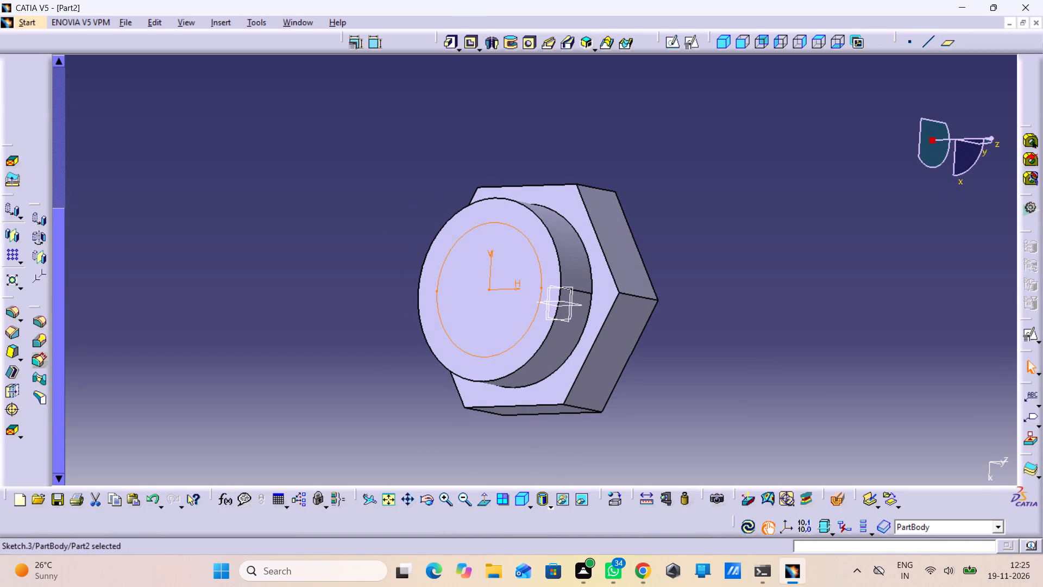
left_click(451, 44)
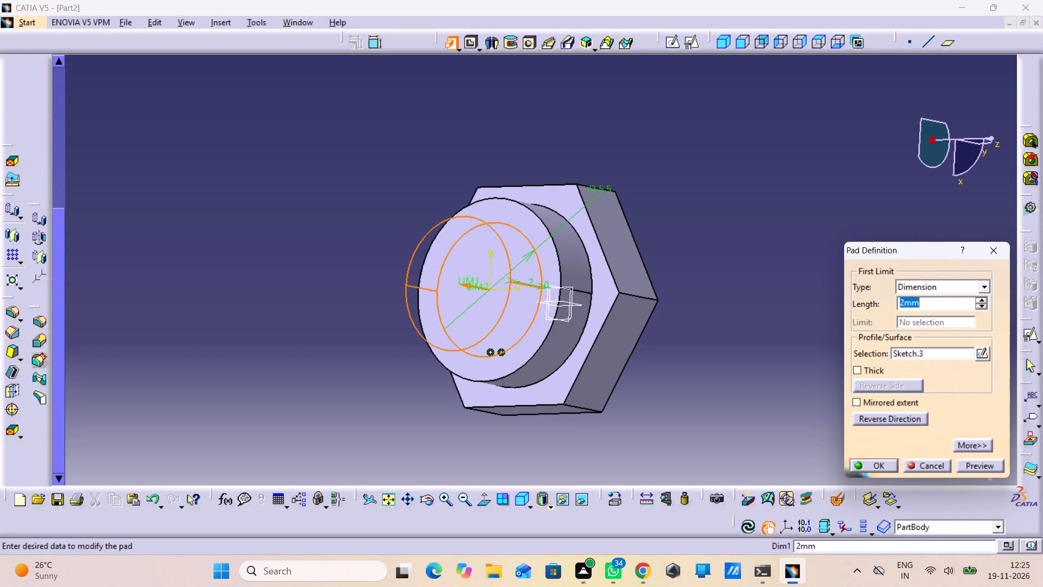
key("5")
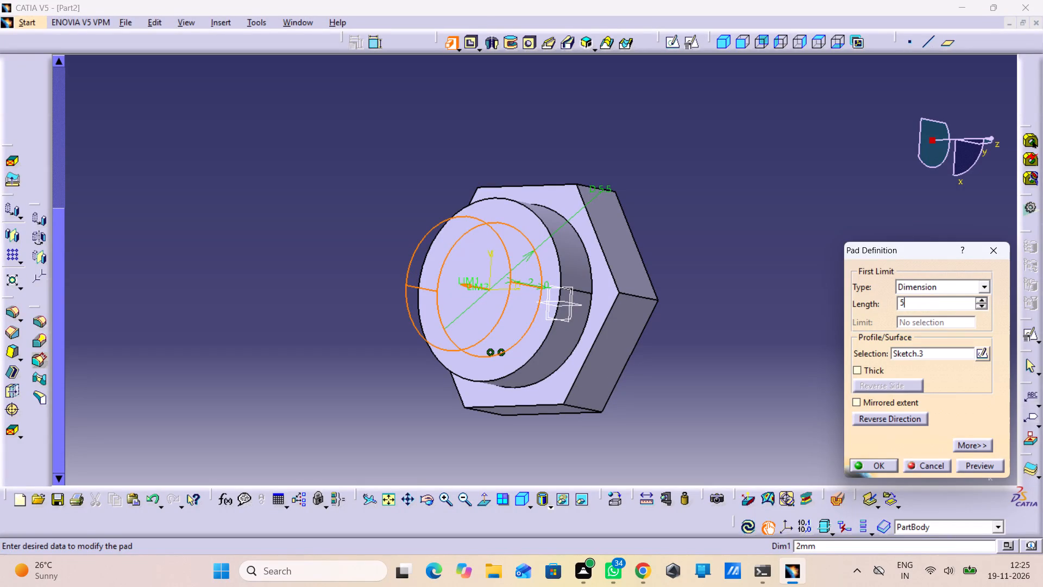
key("Return")
left_click(849, 354)
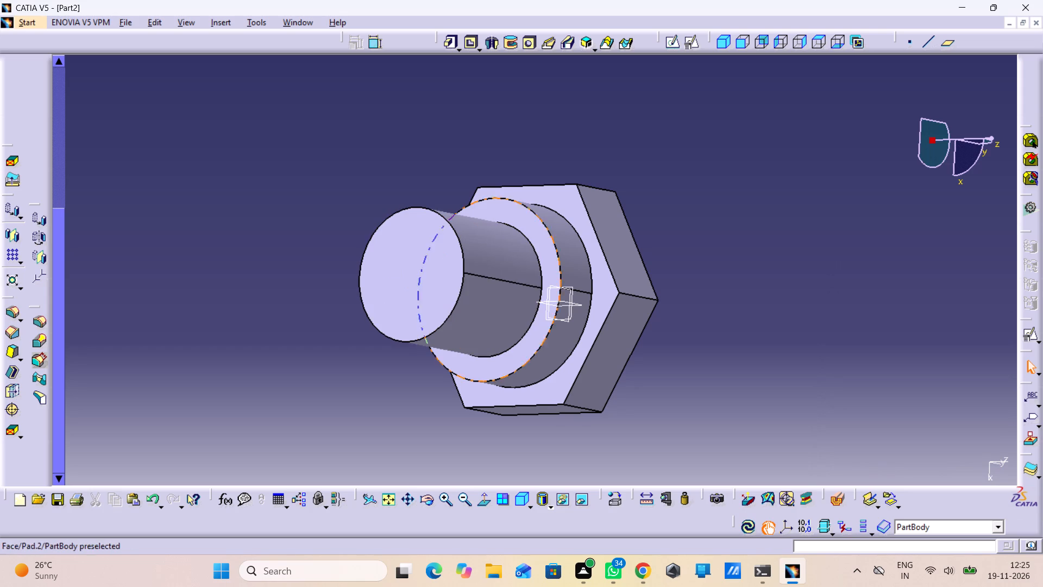
Create a positioned sketch on the end face of the 5 mm long pad with H and V swapped and V reversed.
left_click(420, 293)
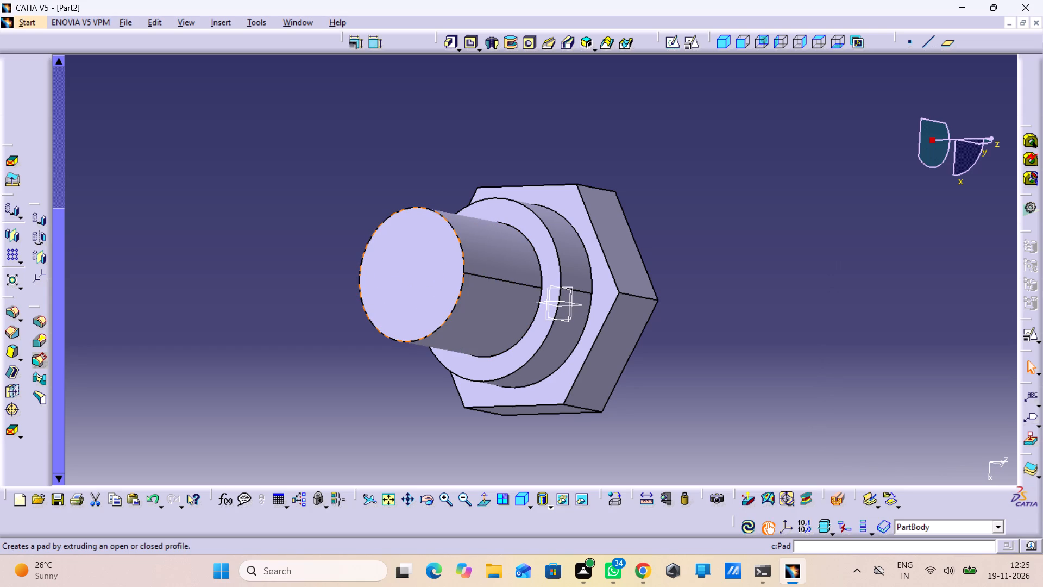
left_click(689, 44)
left_click(964, 441)
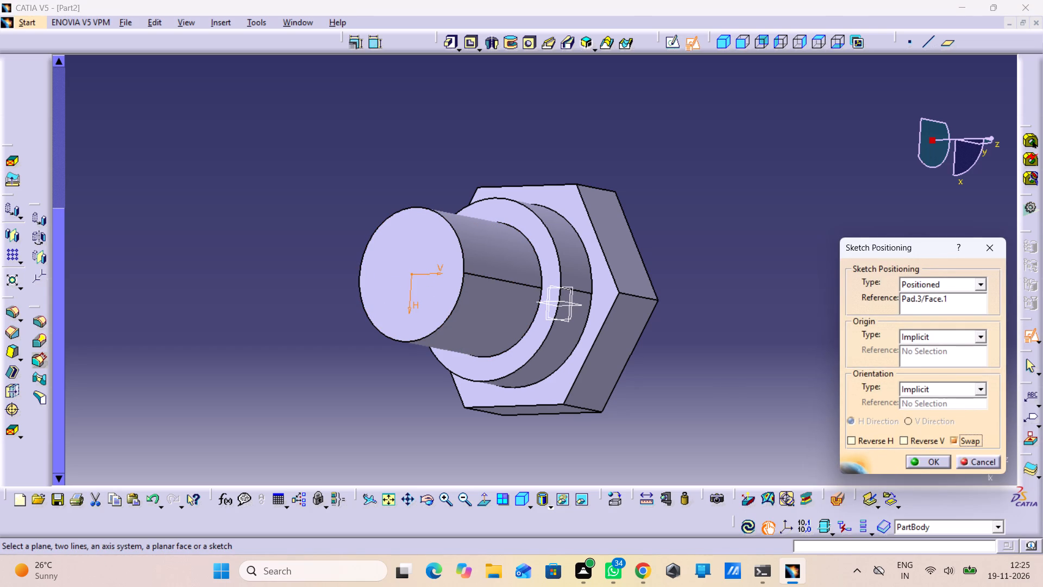
left_click(938, 443)
left_click(927, 459)
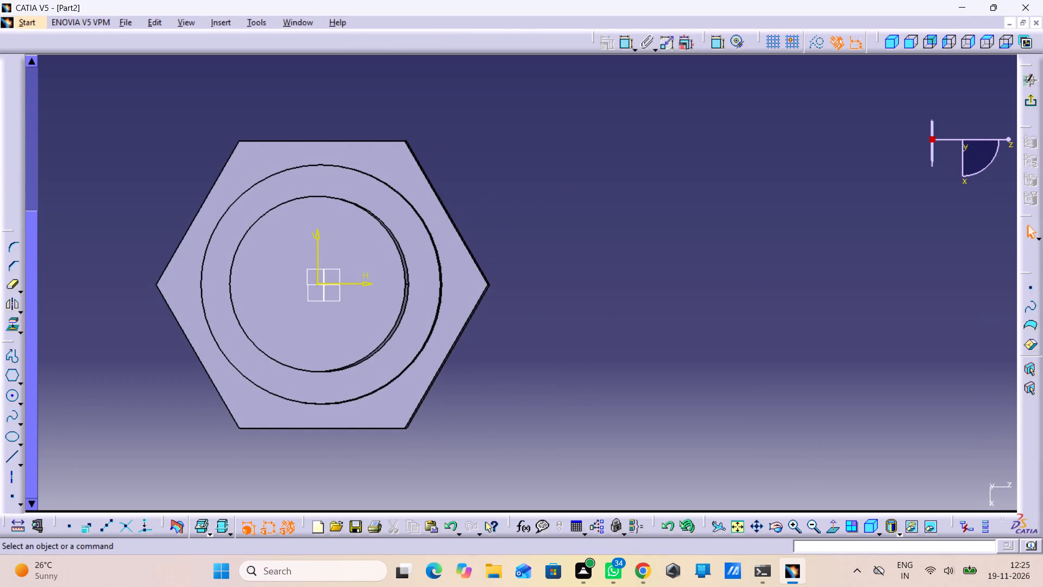
Draw a circle centred on the sketch origin, about 1.99 mm in diameter, inside the pad's end face.
left_click(12, 390)
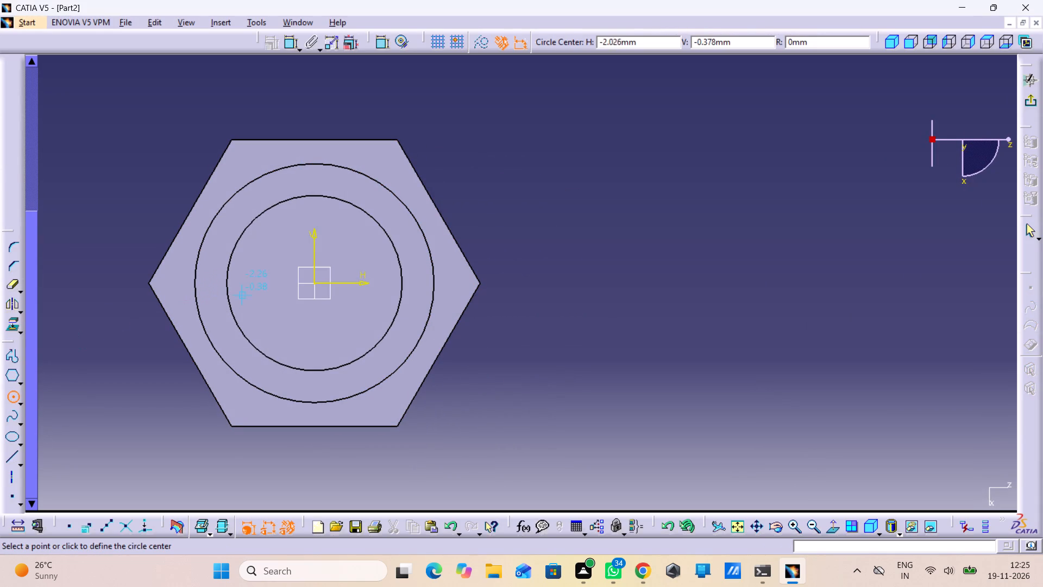
left_click(313, 283)
left_click(317, 318)
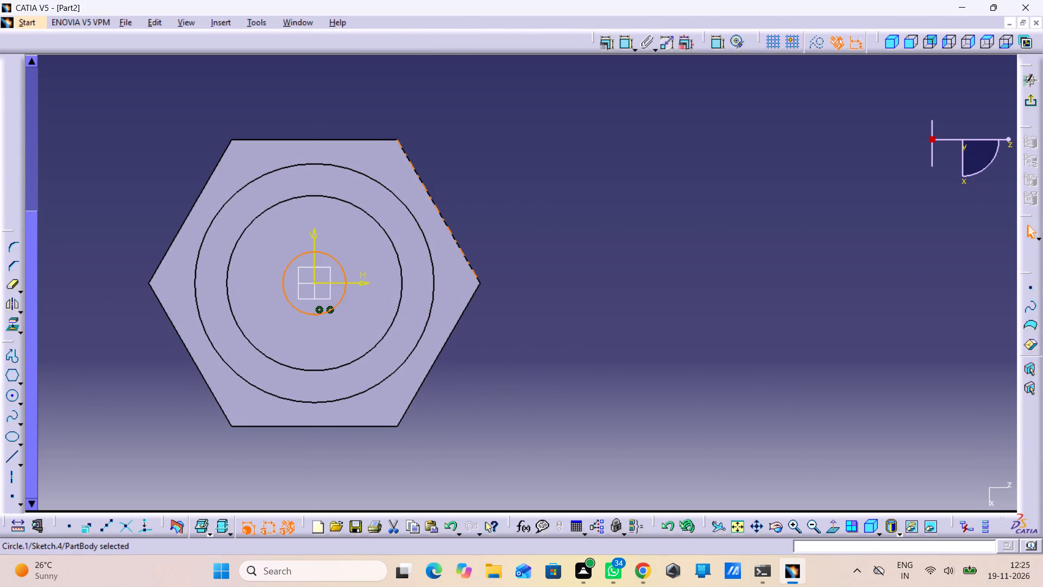
Dimension the small circle as a radius and set it to 1.25 mm.
left_click(716, 45)
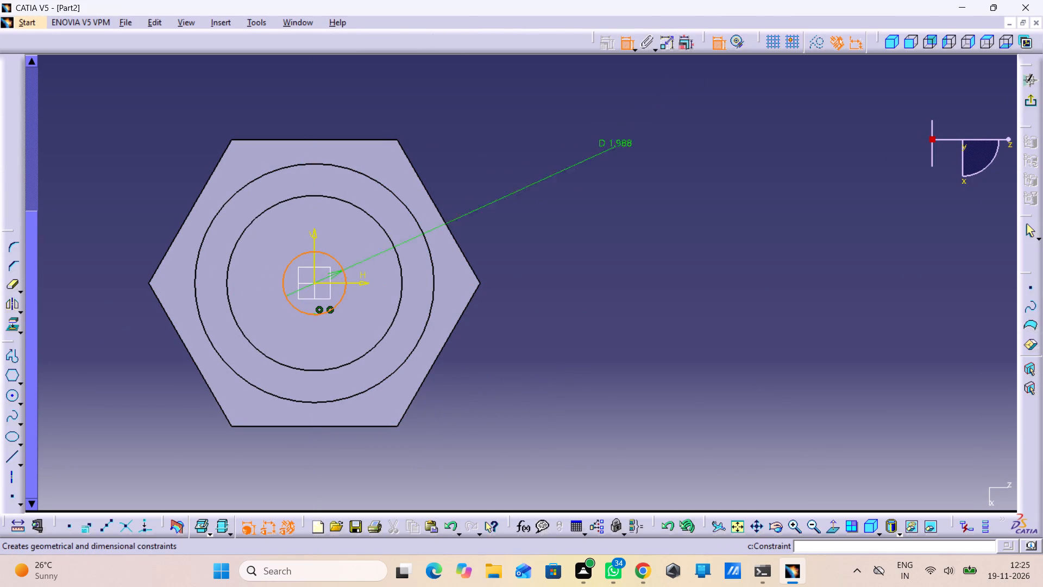
left_click(492, 227)
double_click(490, 224)
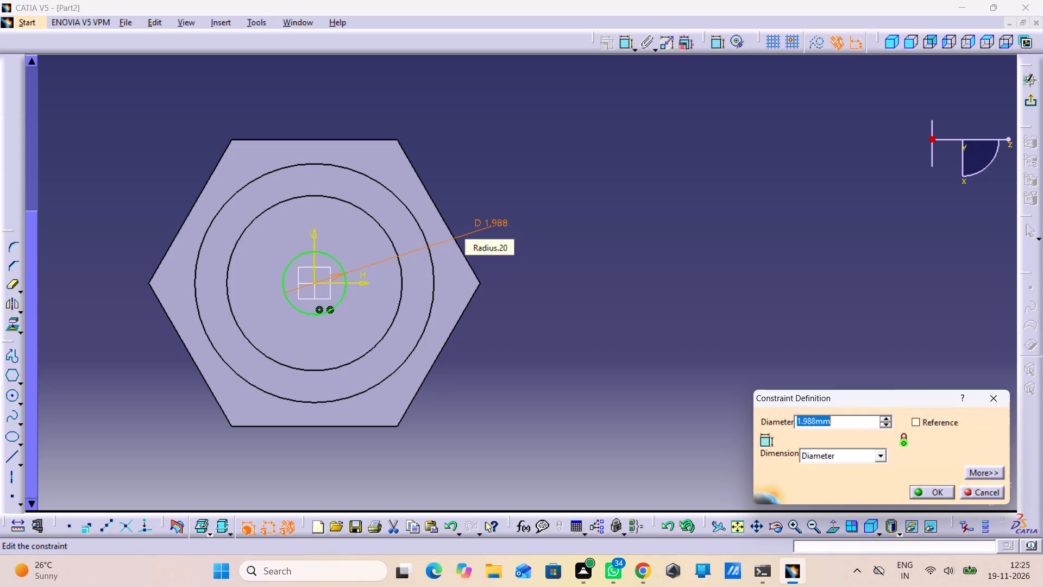
left_click(821, 455)
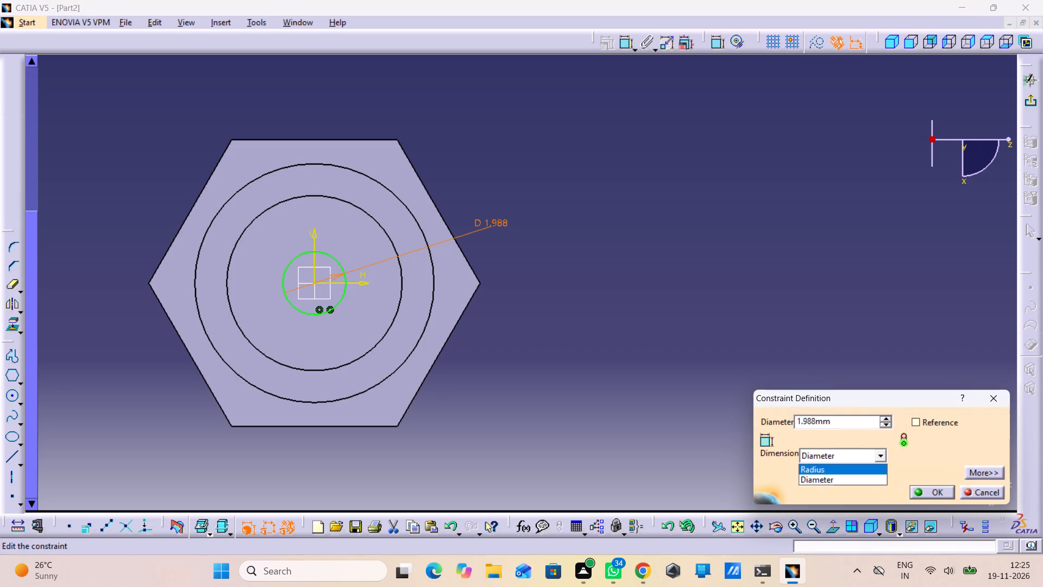
left_click(822, 473)
left_click_drag(827, 416, 737, 435)
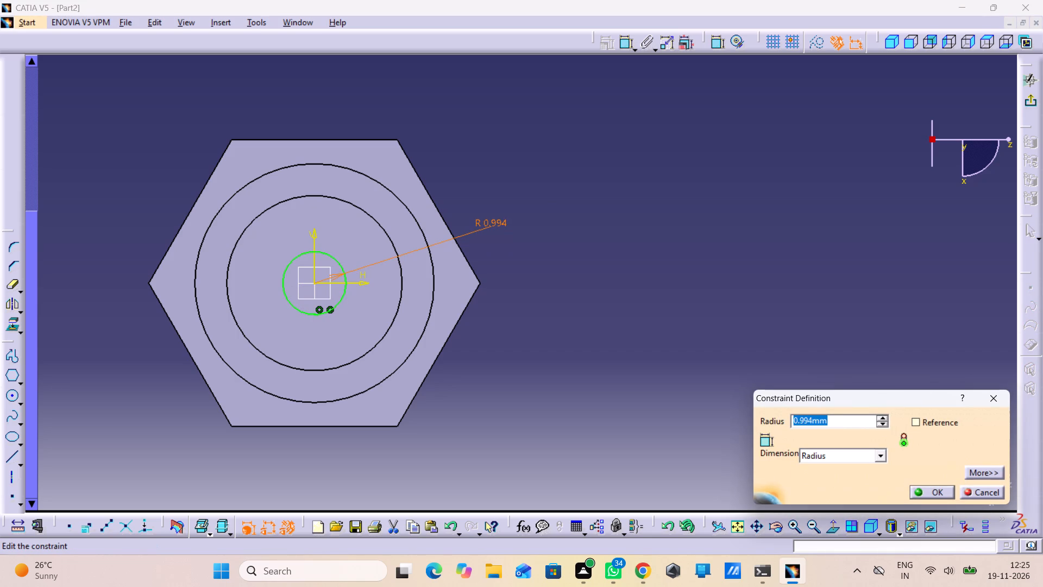
type("1.25")
key("Return")
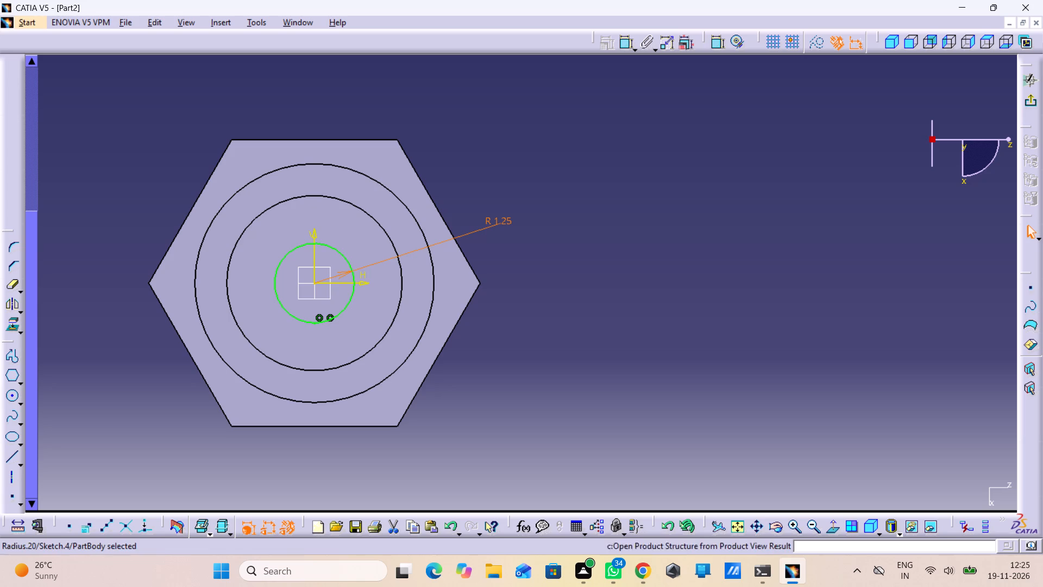
Exit the sketch and cut the 1.25 mm radius circle as a pocket 4 mm deep into the shank.
left_click(1029, 104)
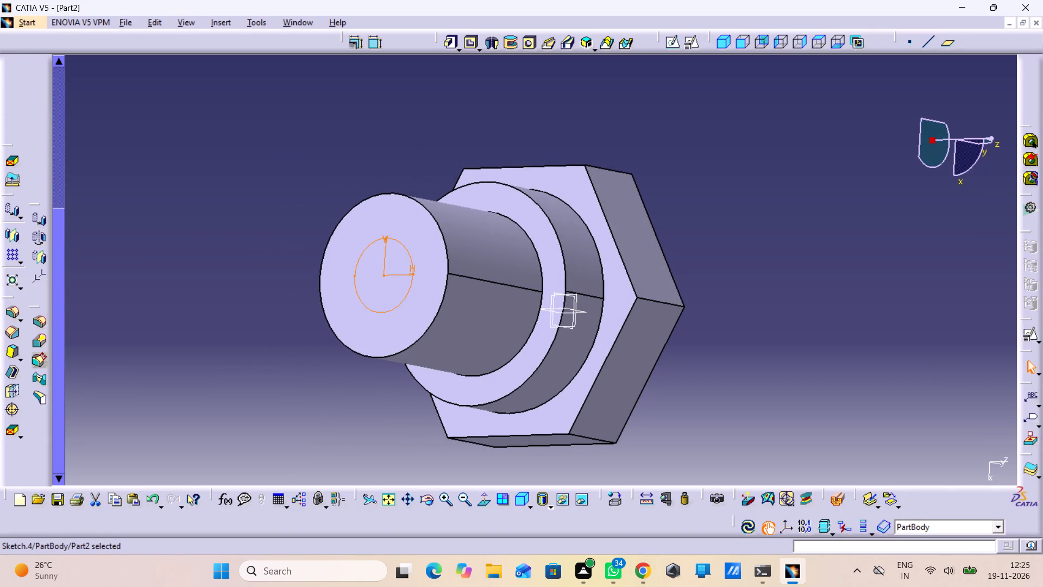
left_click(466, 45)
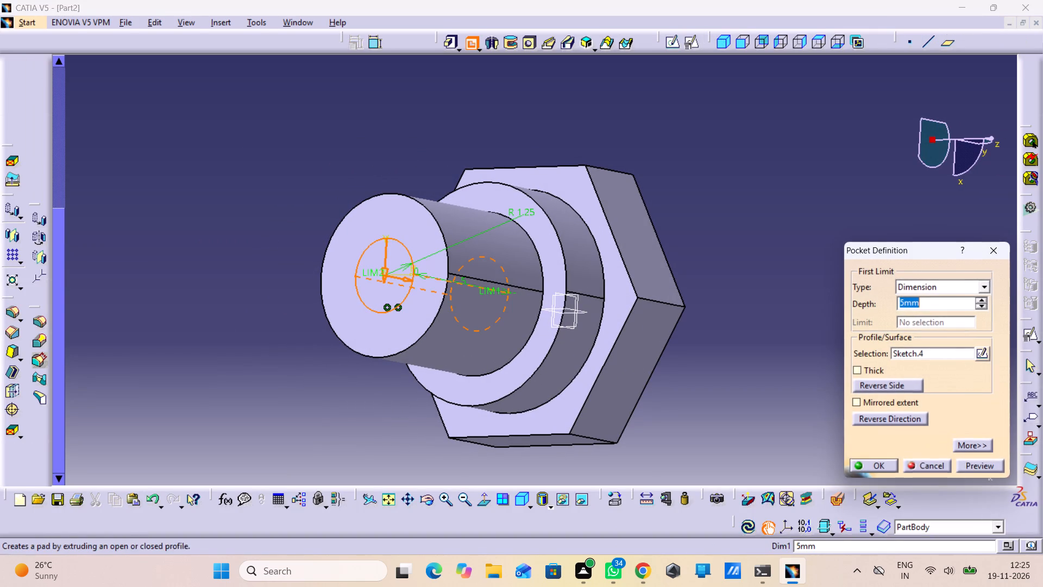
key("4")
key("Return")
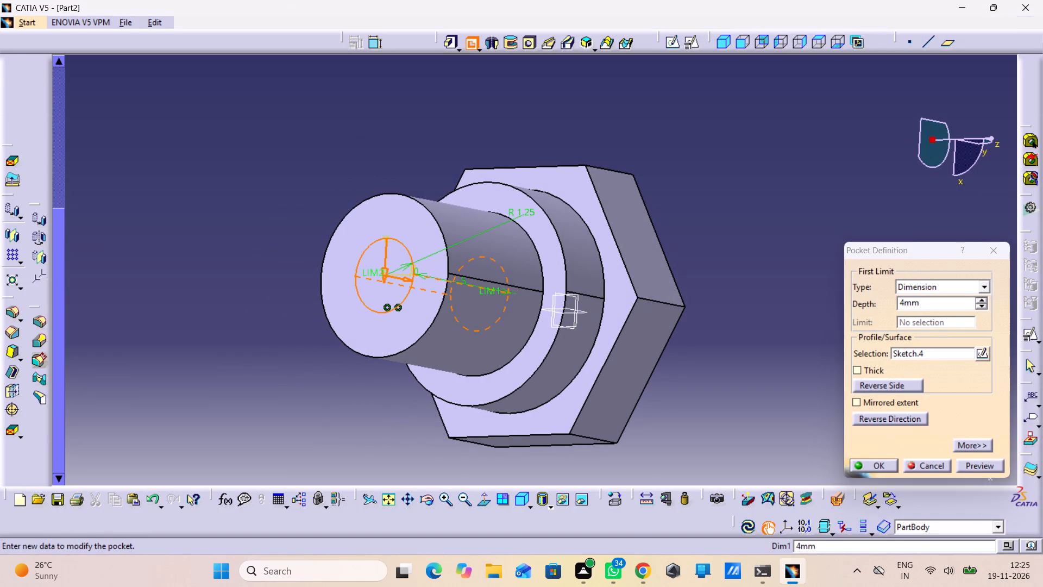
left_click(854, 358)
Chamfer the outer circular edge at the shank's free end with a 0.5 mm length and a 30° angle.
scroll(308, 477, "up", 1)
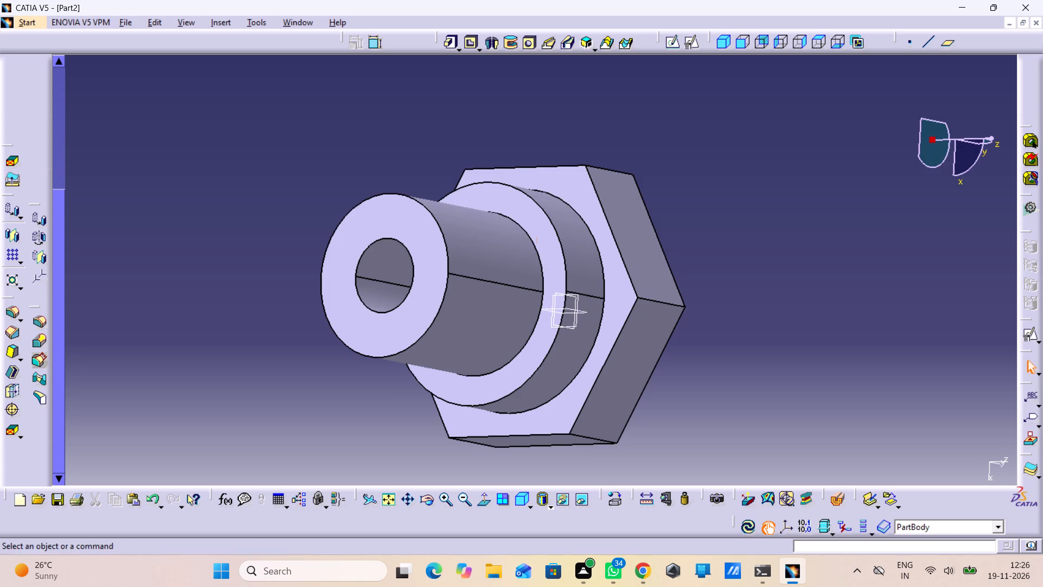
middle_click_drag(310, 408, 460, 211)
right_click_drag(311, 393, 460, 211)
middle_click_drag(522, 321, 667, 294)
middle_click_drag(634, 410, 601, 297)
right_click_drag(634, 402, 601, 297)
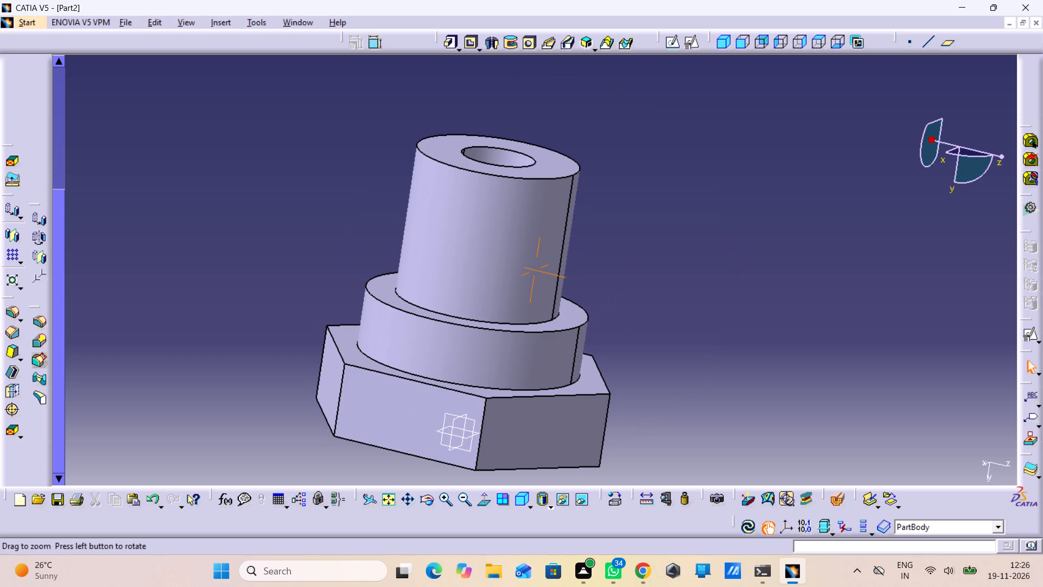
scroll(542, 352, "down", 1)
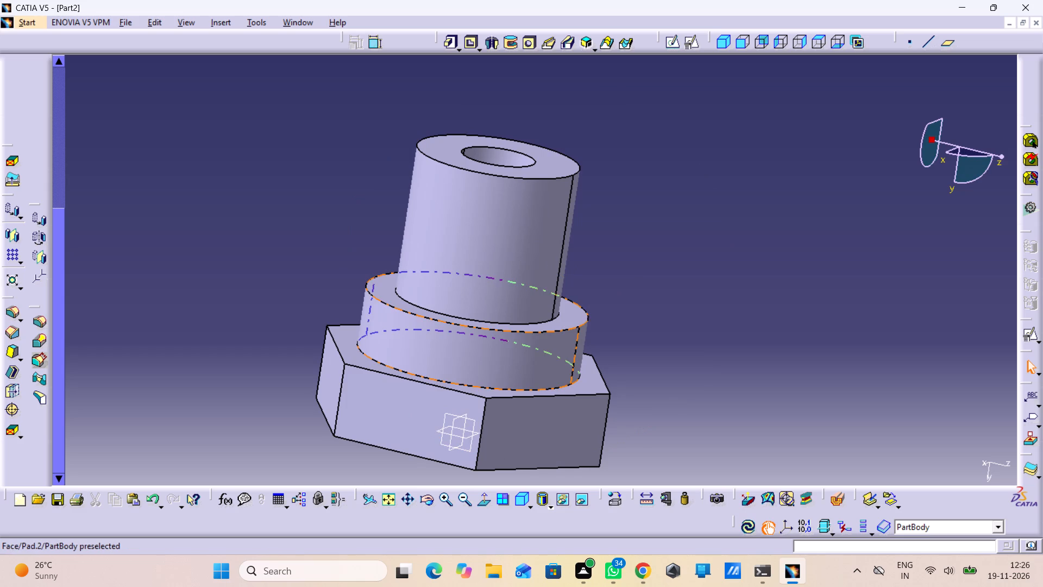
middle_click_drag(674, 336, 677, 291)
middle_click_drag(711, 344, 703, 302)
right_click_drag(713, 333, 703, 302)
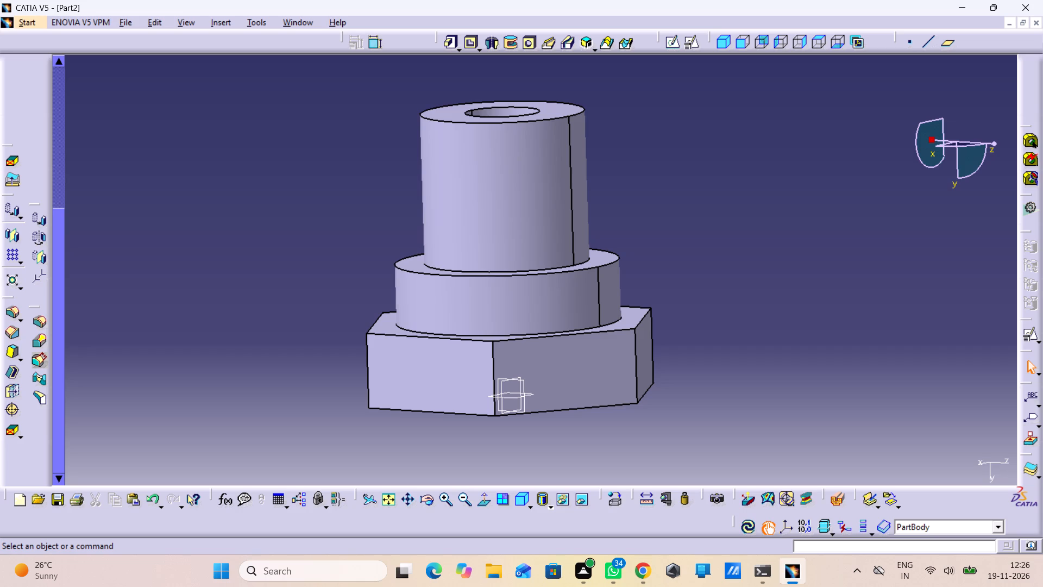
middle_click(570, 447)
middle_click_drag(570, 447, 593, 536)
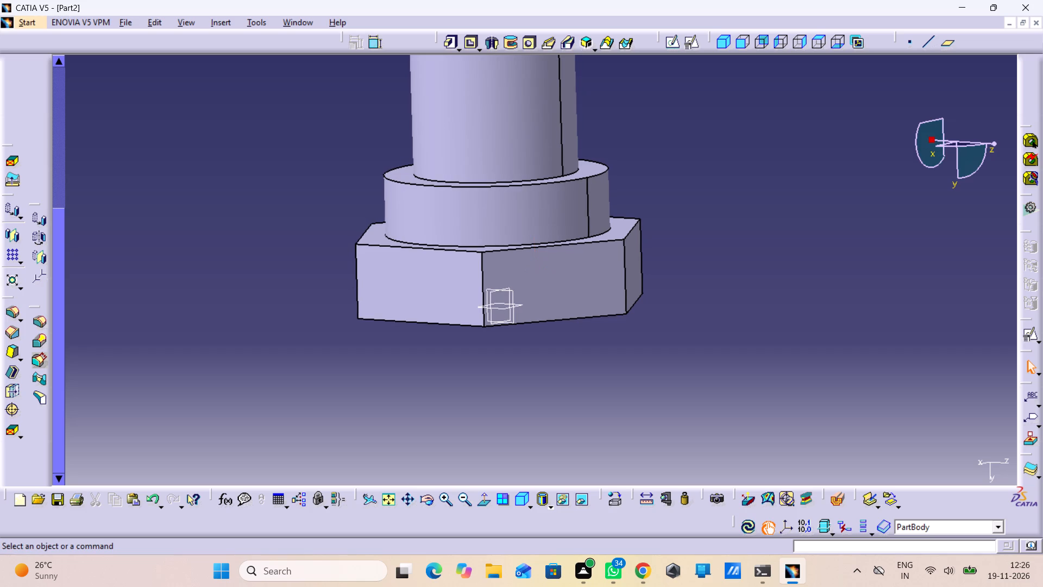
middle_click_drag(561, 349, 562, 463)
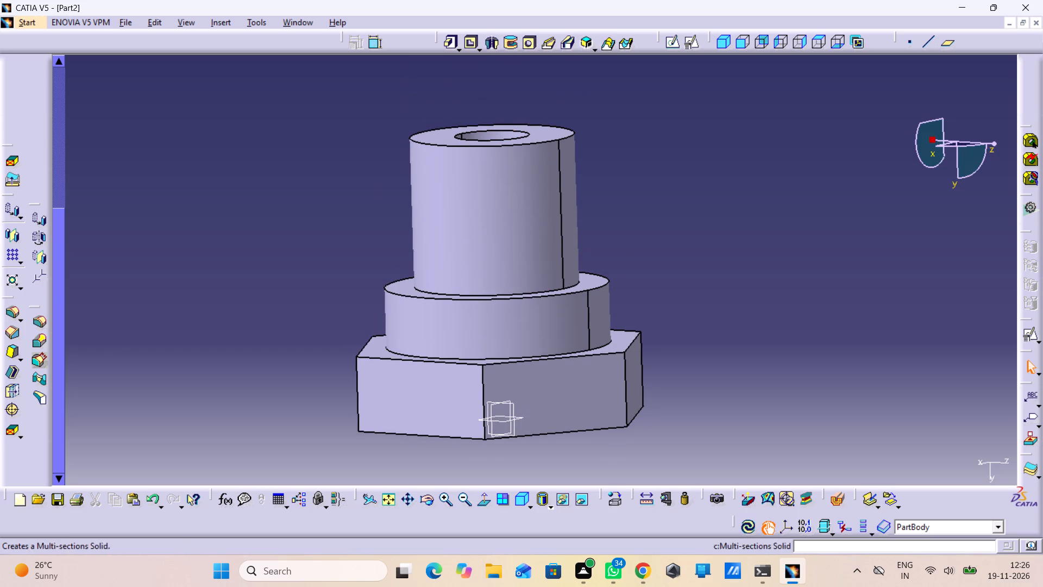
left_click(17, 335)
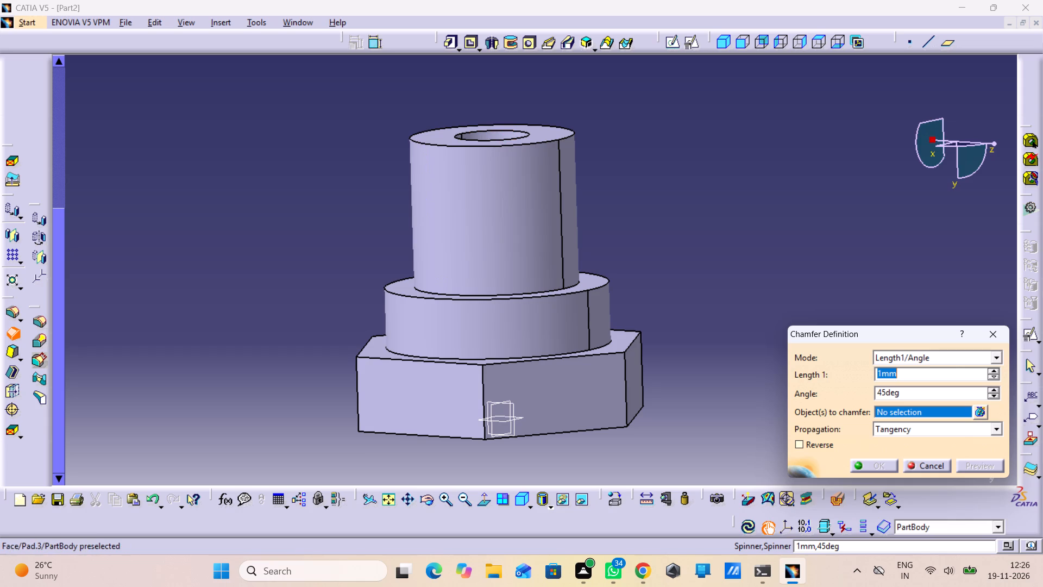
left_click(548, 140)
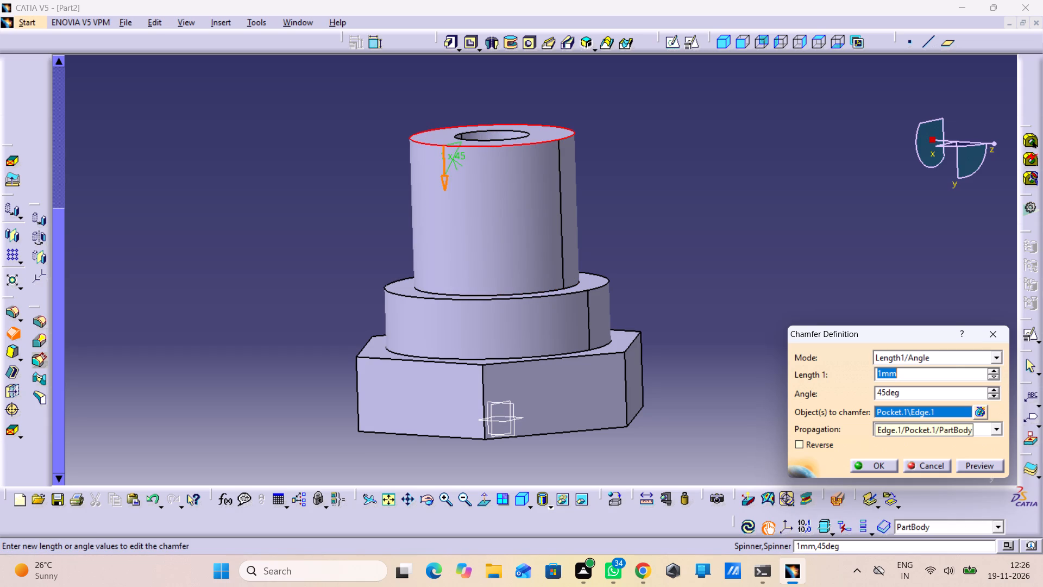
type("0.5")
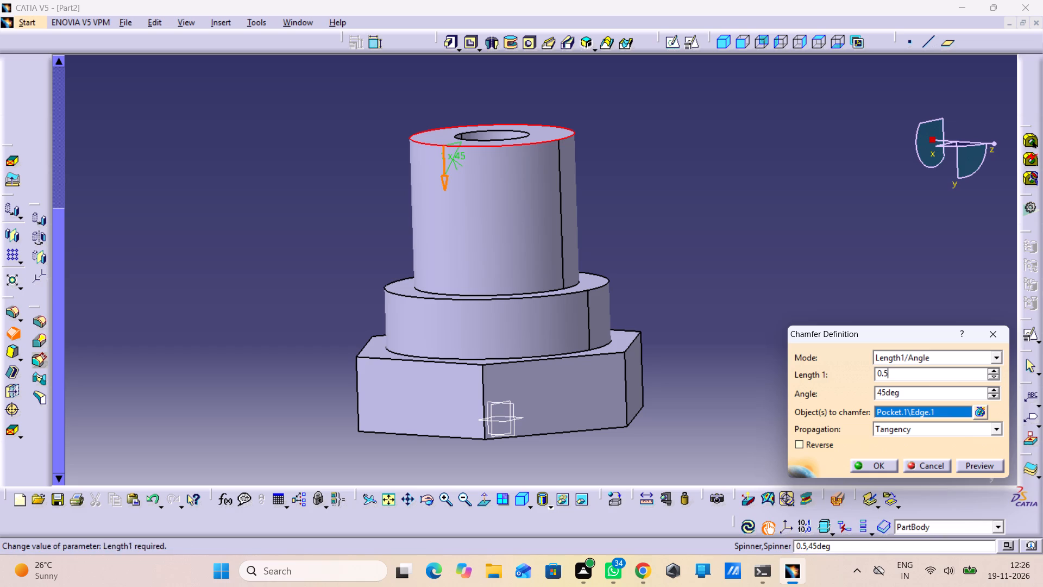
left_click_drag(918, 393, 825, 404)
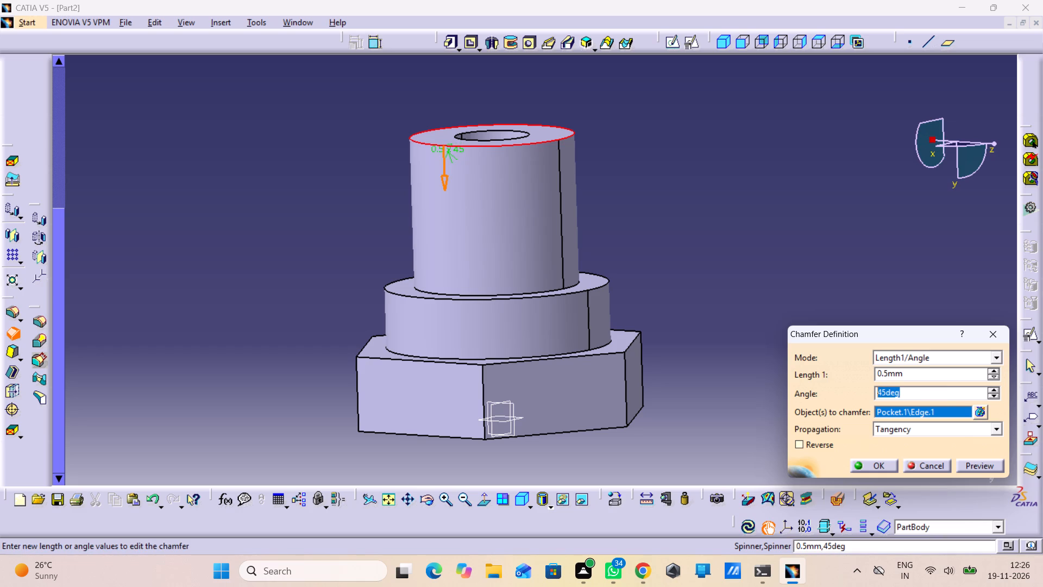
type("30")
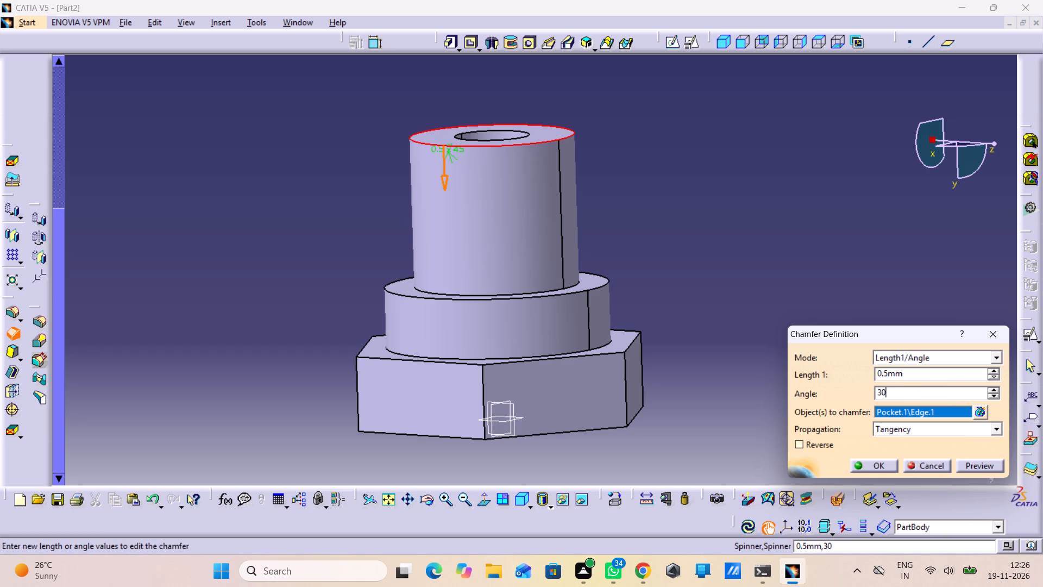
left_click(984, 464)
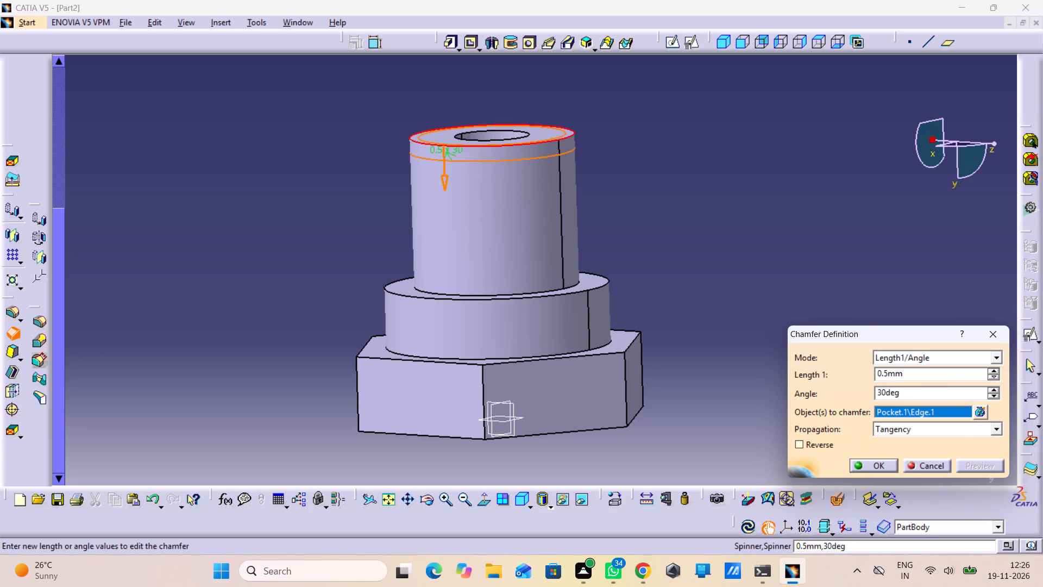
left_click(875, 467)
left_click(796, 413)
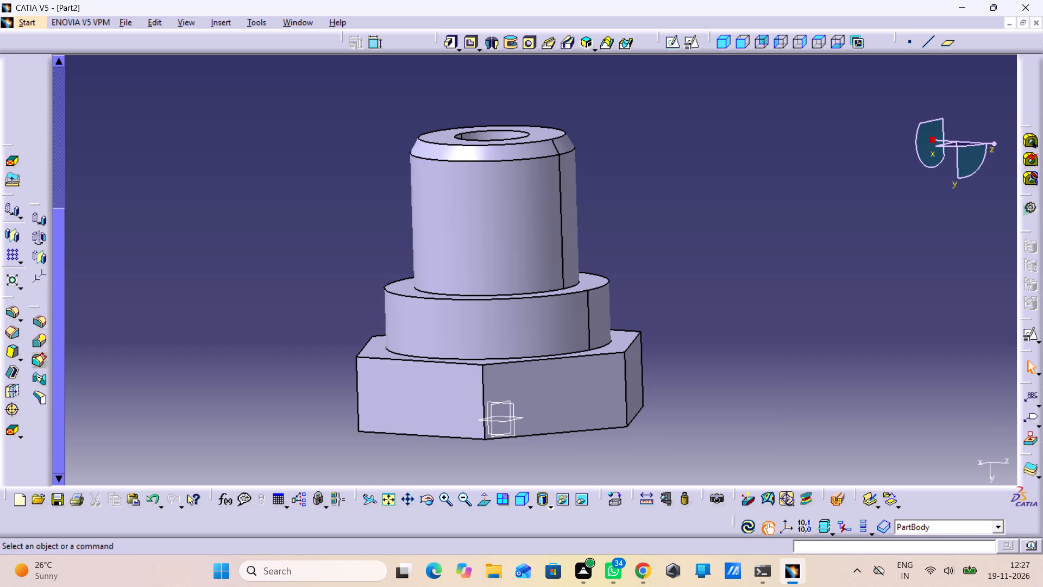
Select the flat hexagonal face on the side of the head opposite the shank.
middle_click_drag(618, 450, 614, 449)
right_click_drag(614, 449, 566, 342)
middle_click_drag(614, 449, 565, 342)
middle_click_drag(564, 355, 576, 175)
middle_click_drag(545, 385, 549, 333)
right_click_drag(545, 379, 549, 333)
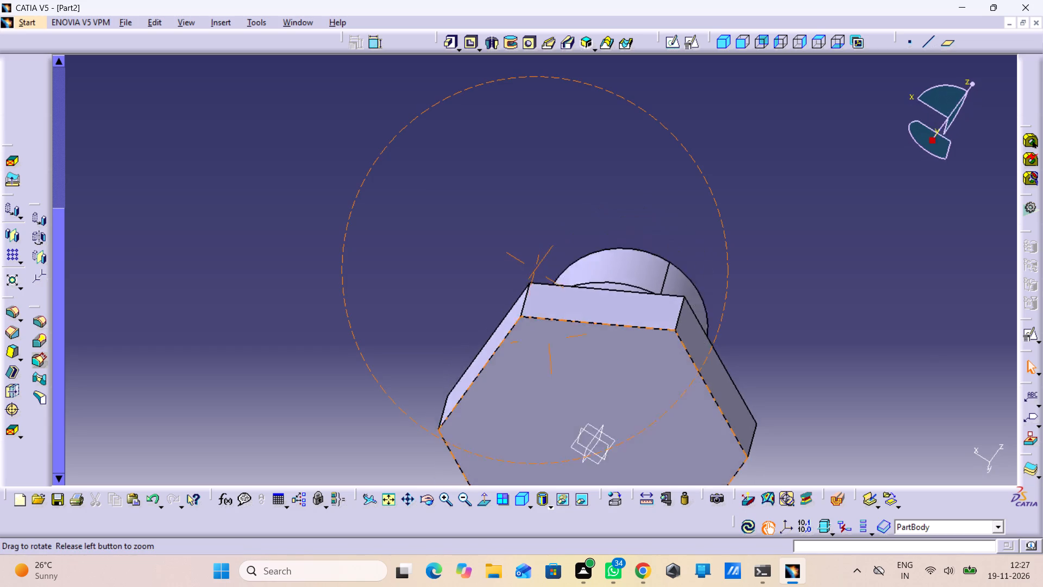
right_click_drag(549, 333, 556, 245)
middle_click_drag(549, 333, 556, 245)
left_click(594, 345)
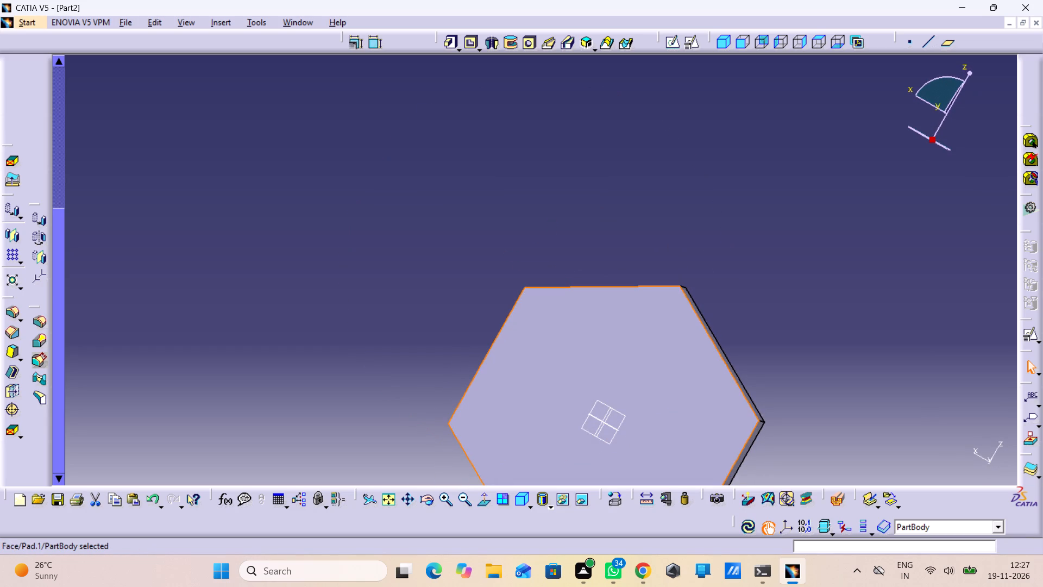
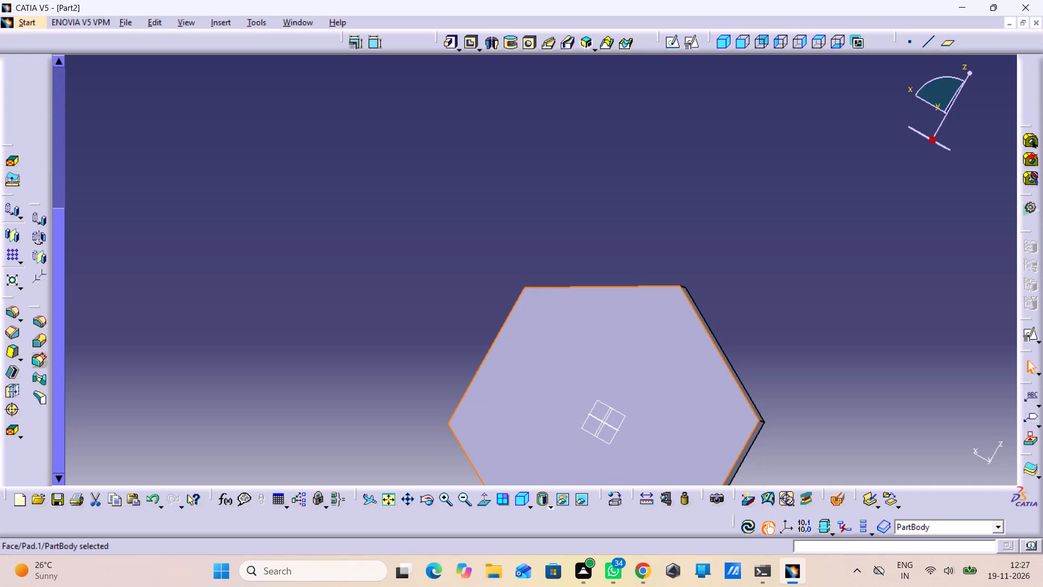
Open a positioned sketch on the selected hexagonal face, trying the axis swap and V reversal but keeping the default orientation.
middle_click_drag(686, 334, 680, 282)
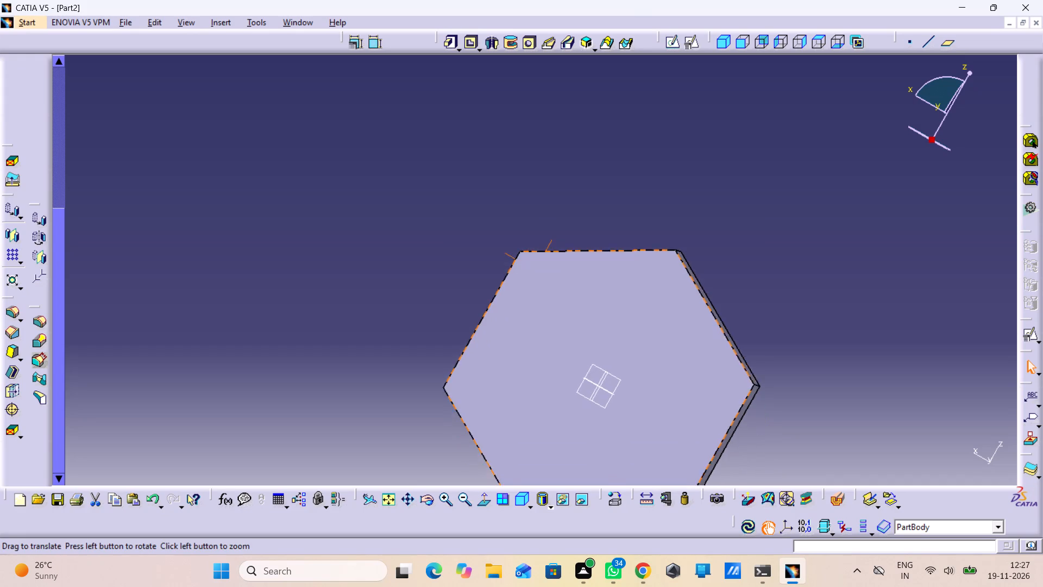
middle_click_drag(680, 282, 669, 192)
left_click(689, 47)
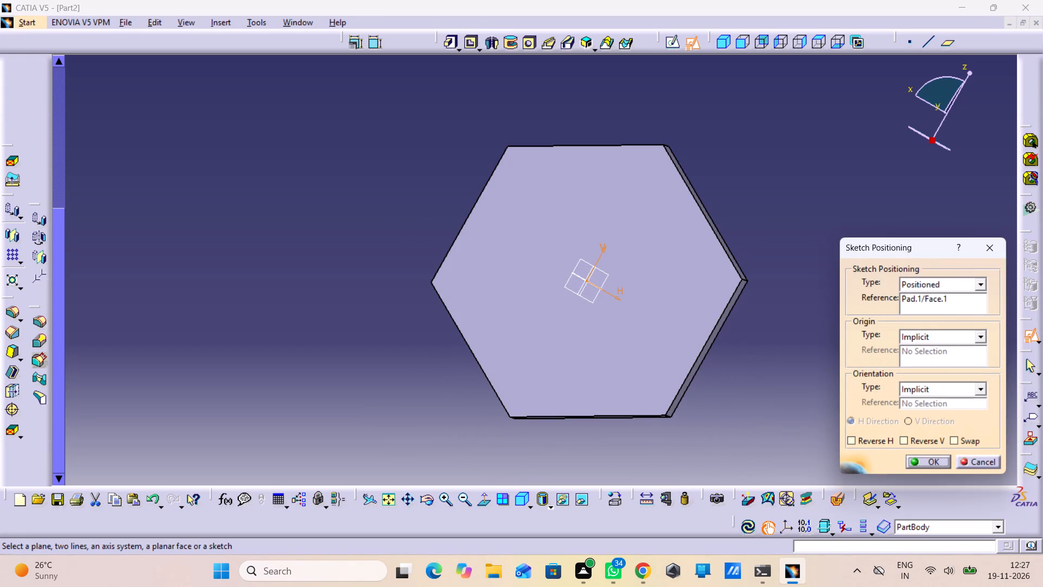
left_click(972, 442)
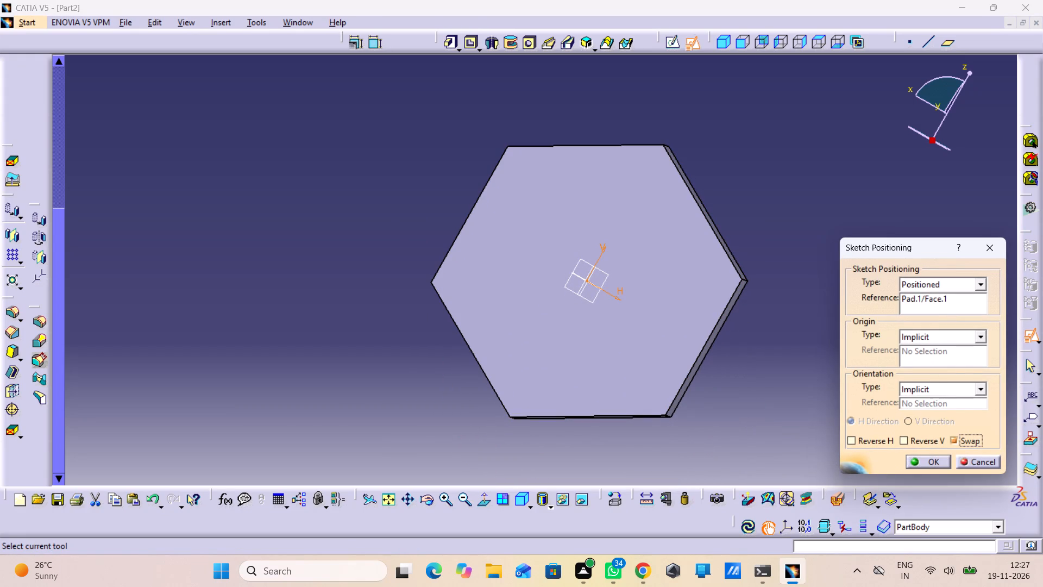
left_click(931, 444)
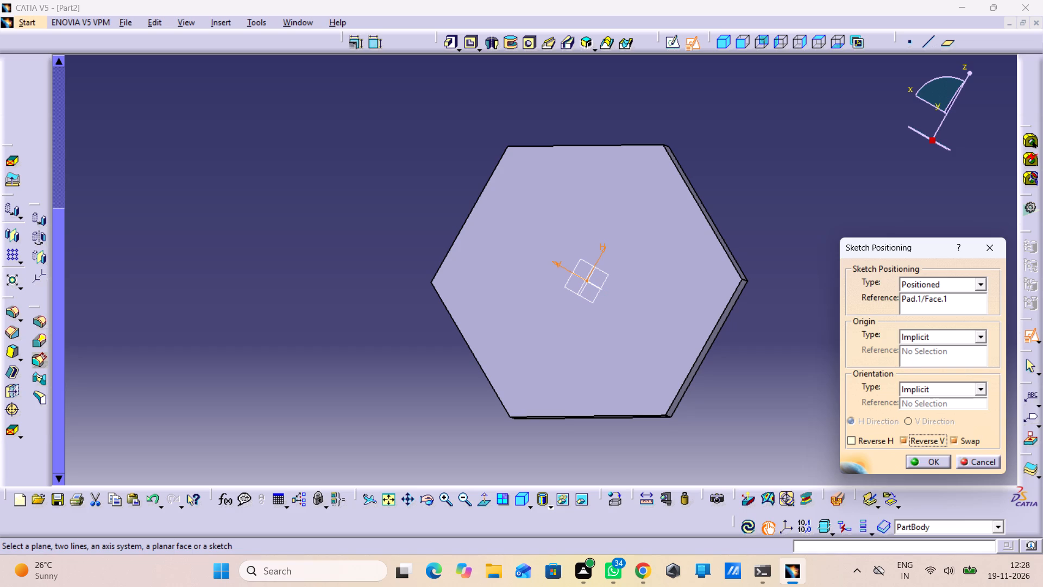
left_click(930, 442)
left_click(952, 438)
left_click(931, 462)
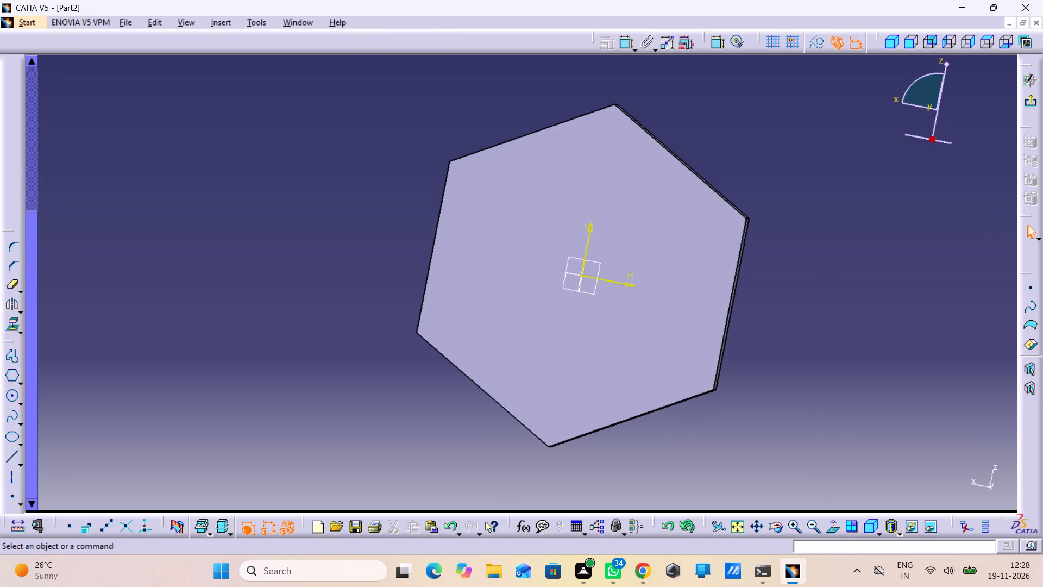
Sketch a circle of about 1.83 mm radius centred on the origin of the hexagonal face.
left_click(9, 396)
left_click_drag(579, 263, 582, 285)
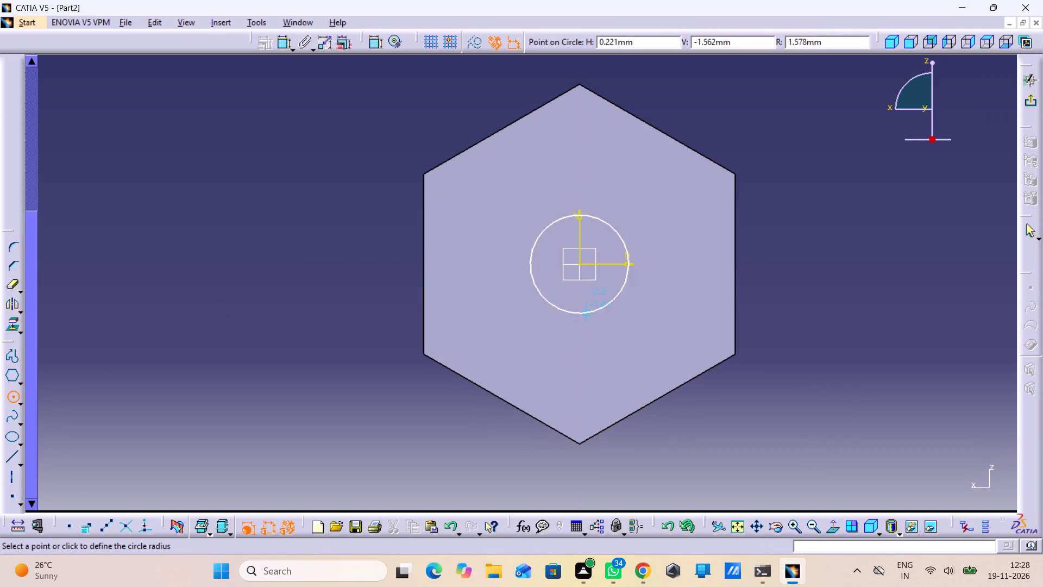
left_click(587, 329)
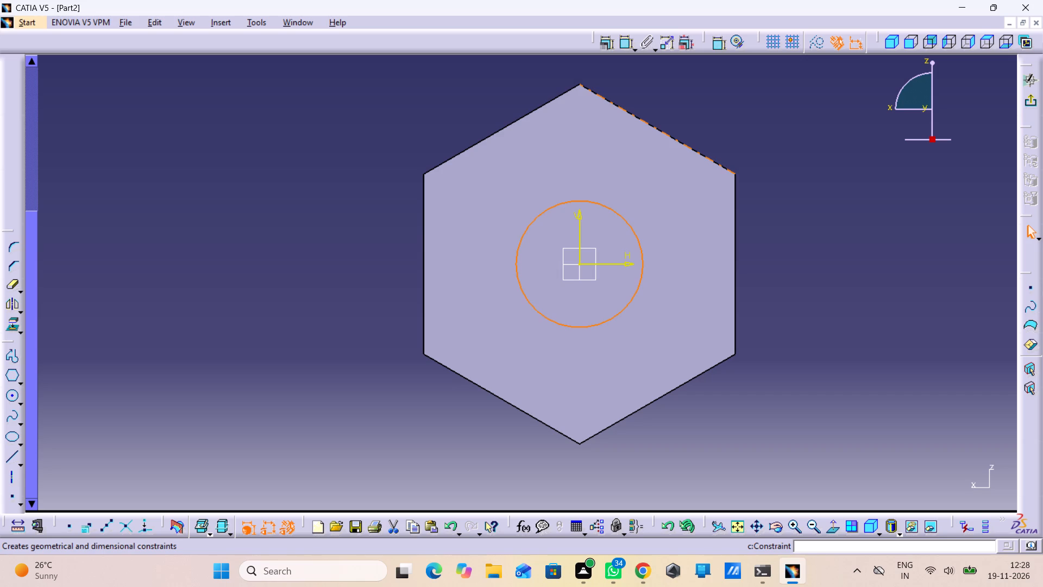
Dimension the circle's radius and set it to 1.5 mm.
left_click(715, 43)
left_click(757, 203)
double_click(758, 203)
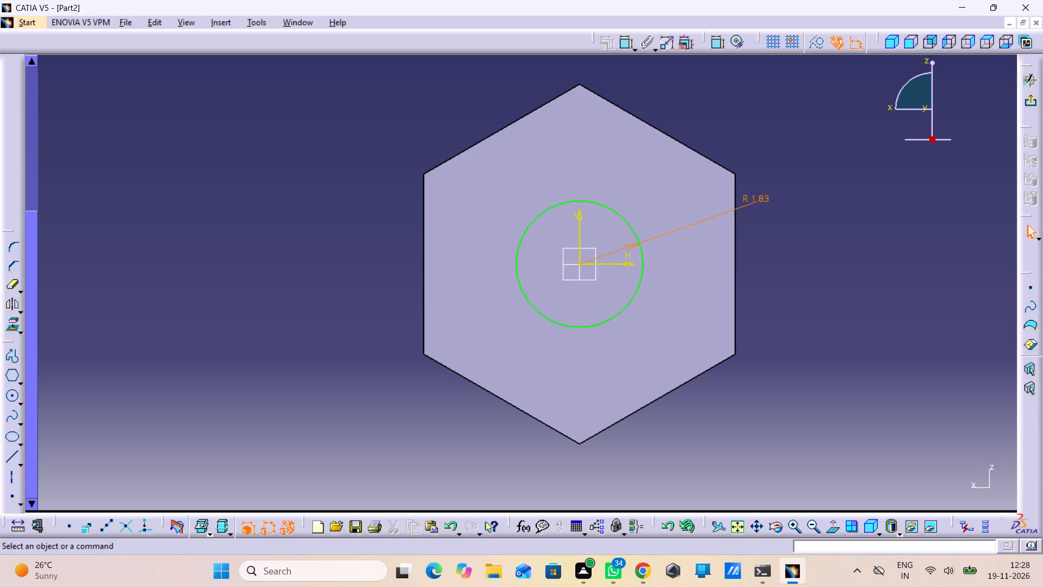
type("1.5")
key("Return")
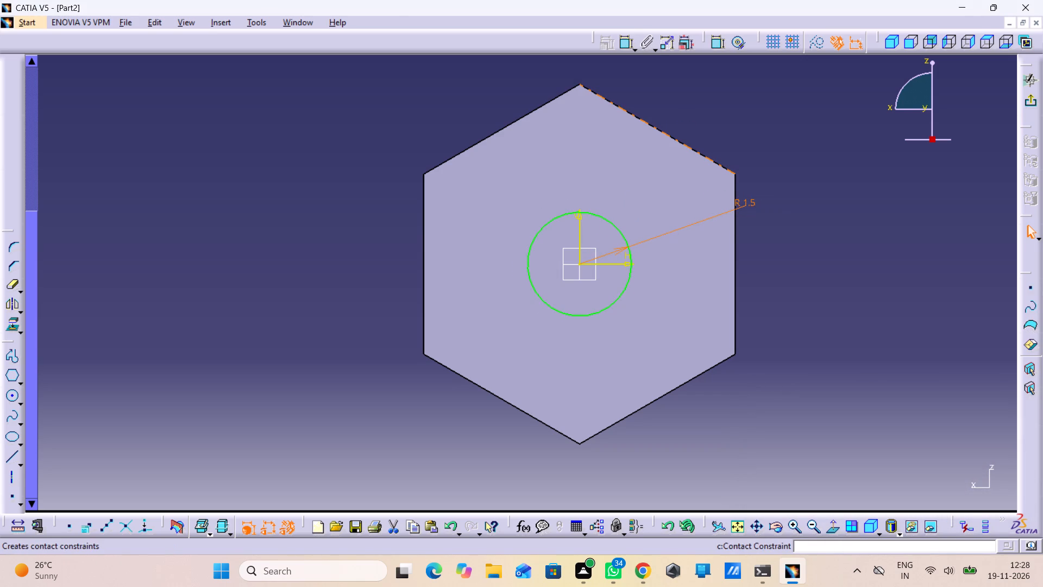
Exit the sketch and pad the 1.5 mm radius circle 1 mm out from the hexagonal face.
left_click(1027, 105)
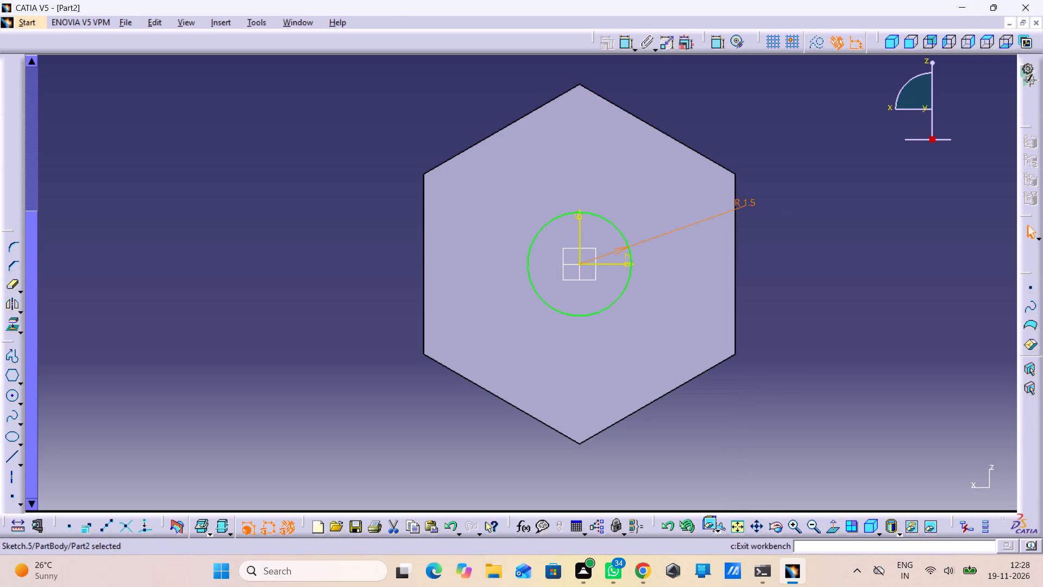
left_click(454, 48)
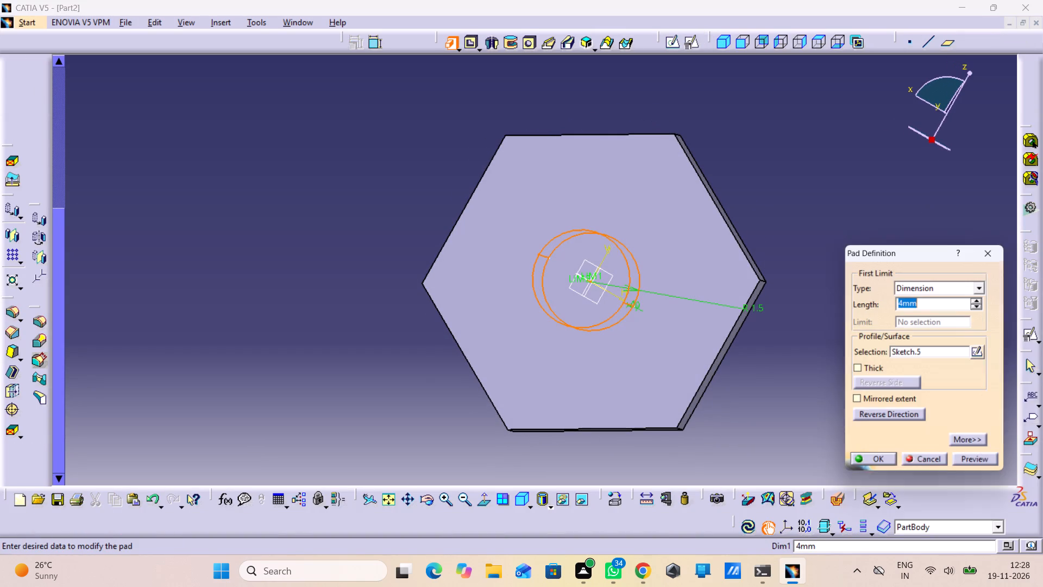
key("1")
key("Return")
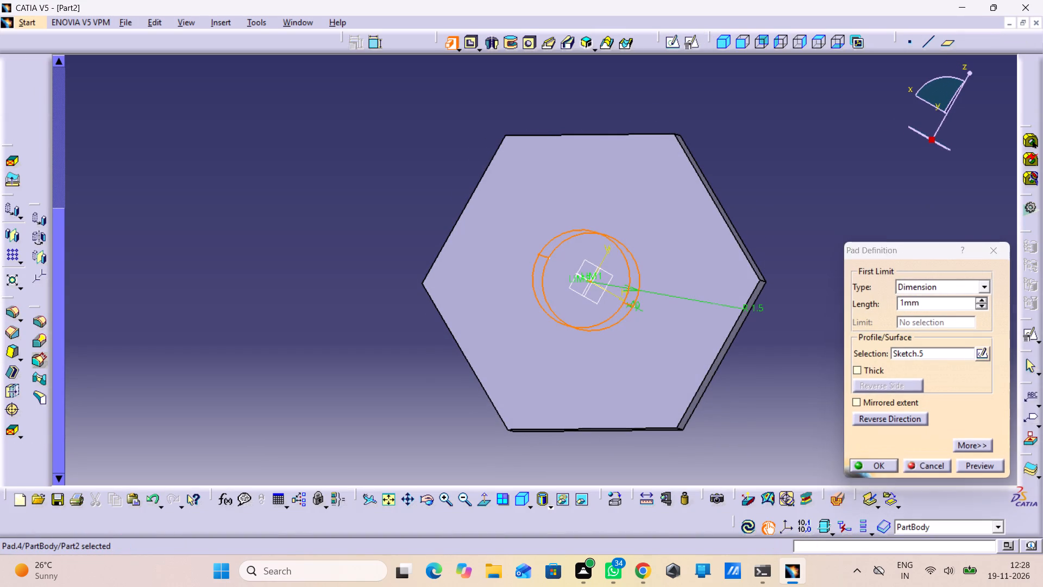
left_click(375, 268)
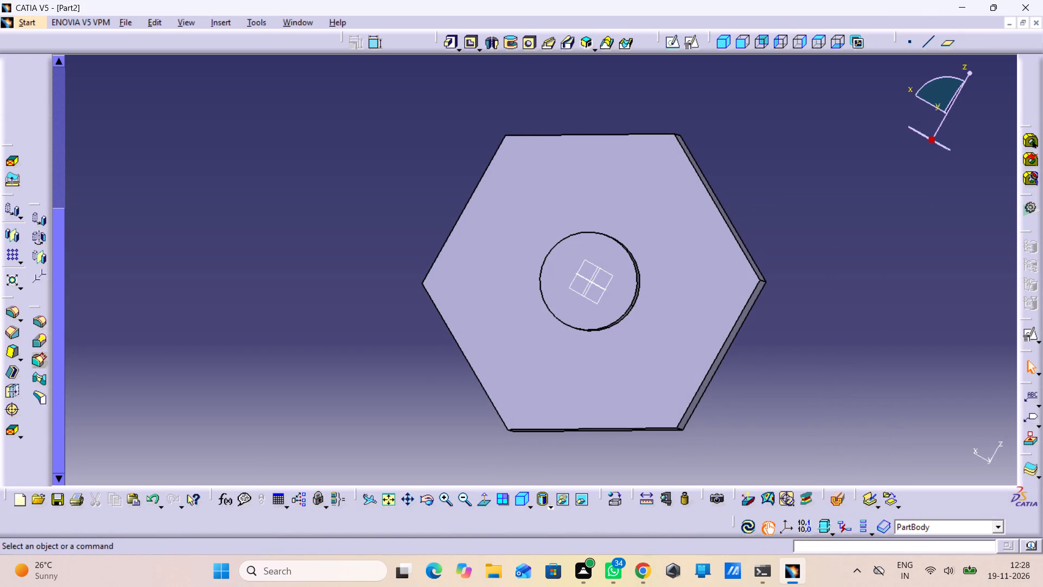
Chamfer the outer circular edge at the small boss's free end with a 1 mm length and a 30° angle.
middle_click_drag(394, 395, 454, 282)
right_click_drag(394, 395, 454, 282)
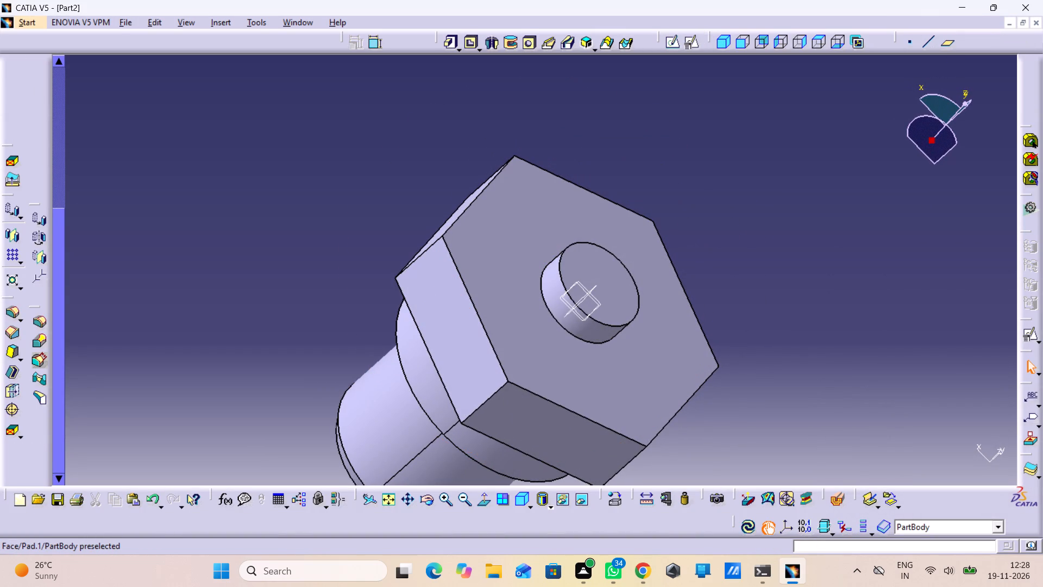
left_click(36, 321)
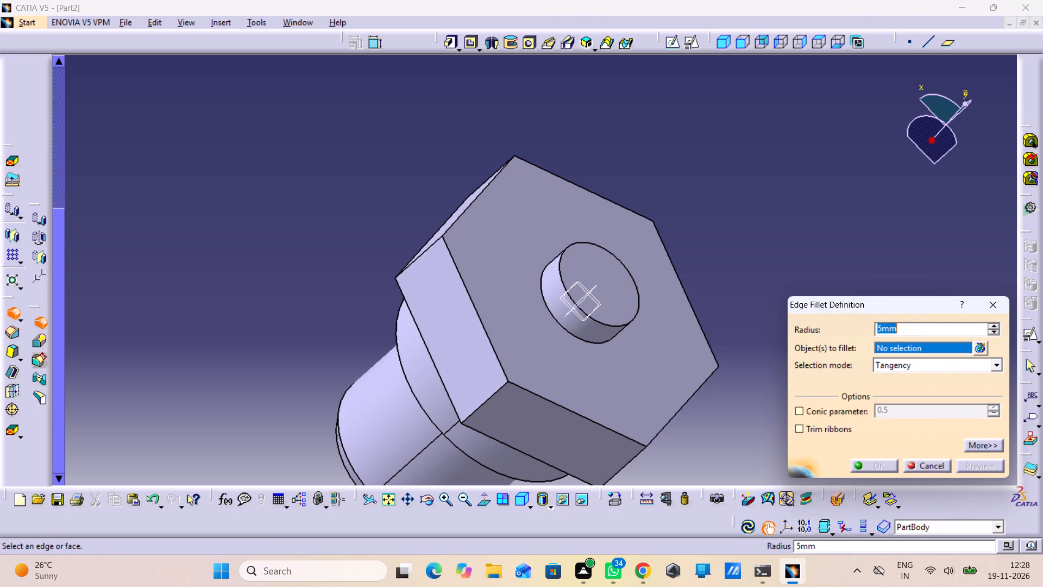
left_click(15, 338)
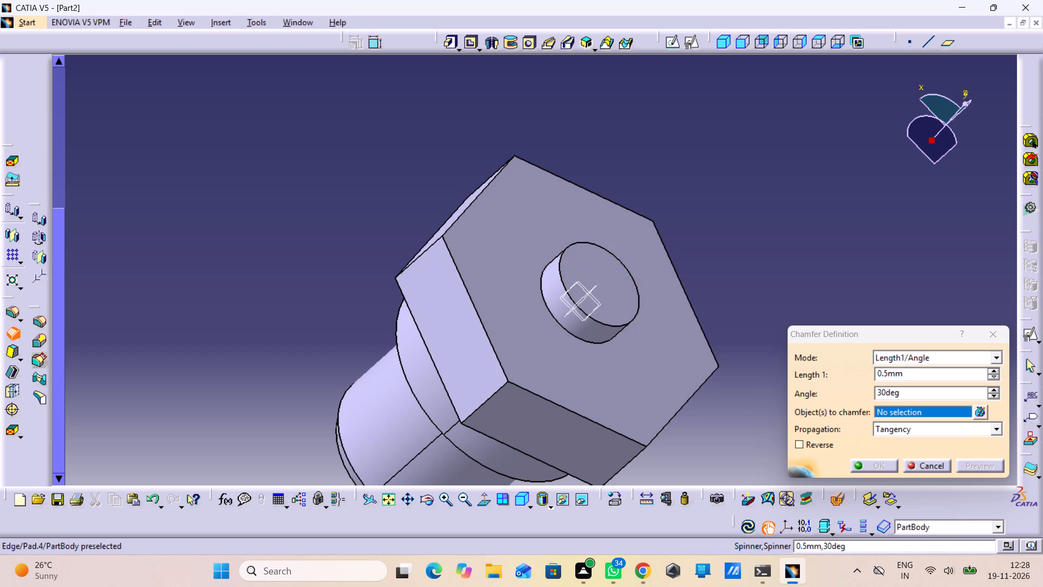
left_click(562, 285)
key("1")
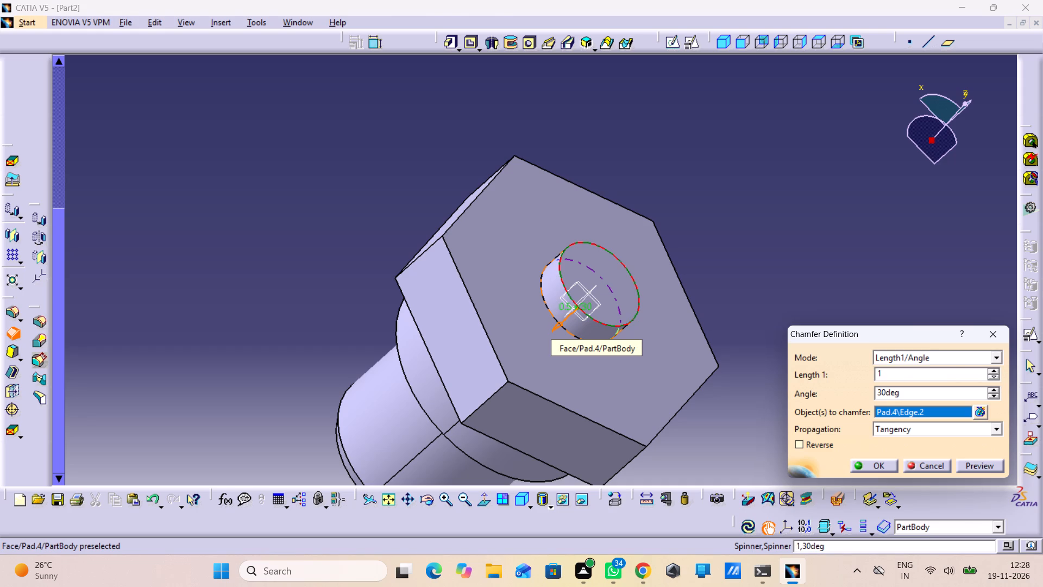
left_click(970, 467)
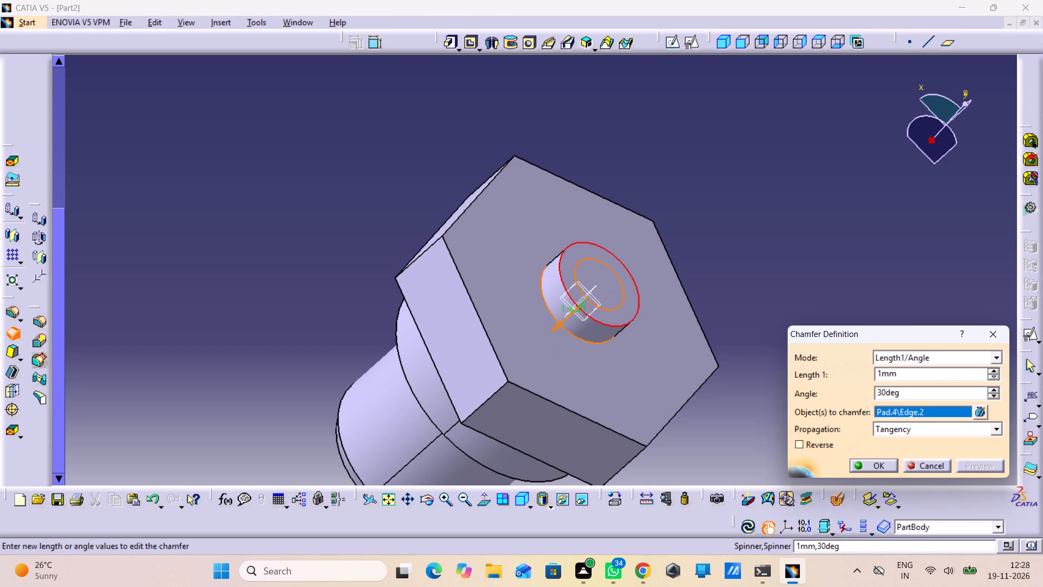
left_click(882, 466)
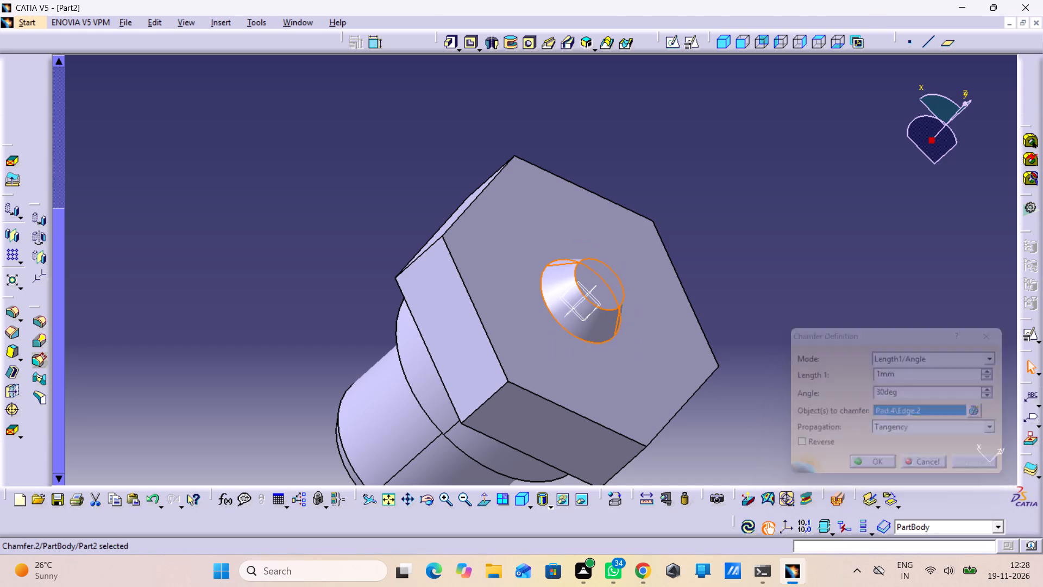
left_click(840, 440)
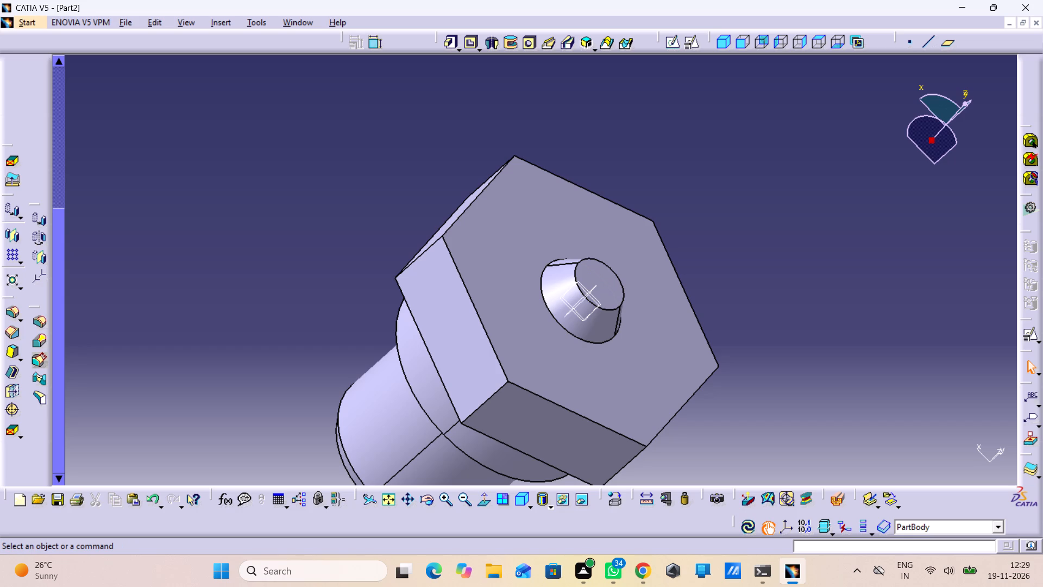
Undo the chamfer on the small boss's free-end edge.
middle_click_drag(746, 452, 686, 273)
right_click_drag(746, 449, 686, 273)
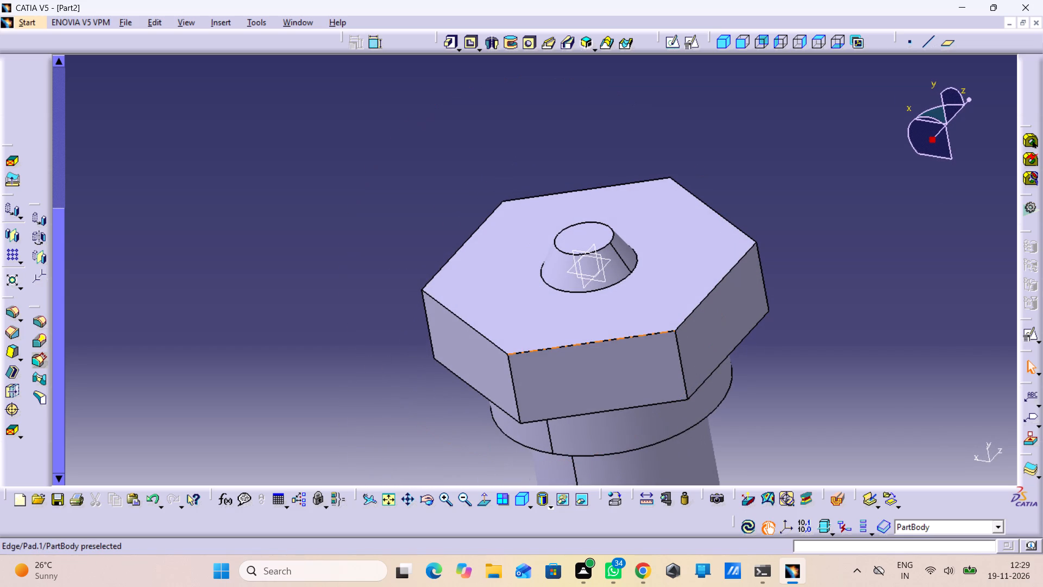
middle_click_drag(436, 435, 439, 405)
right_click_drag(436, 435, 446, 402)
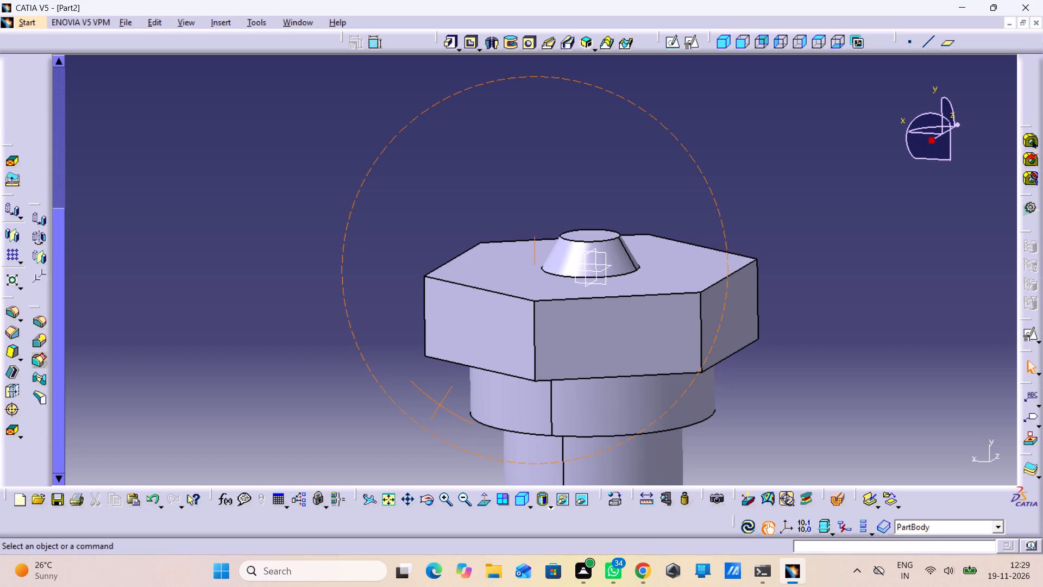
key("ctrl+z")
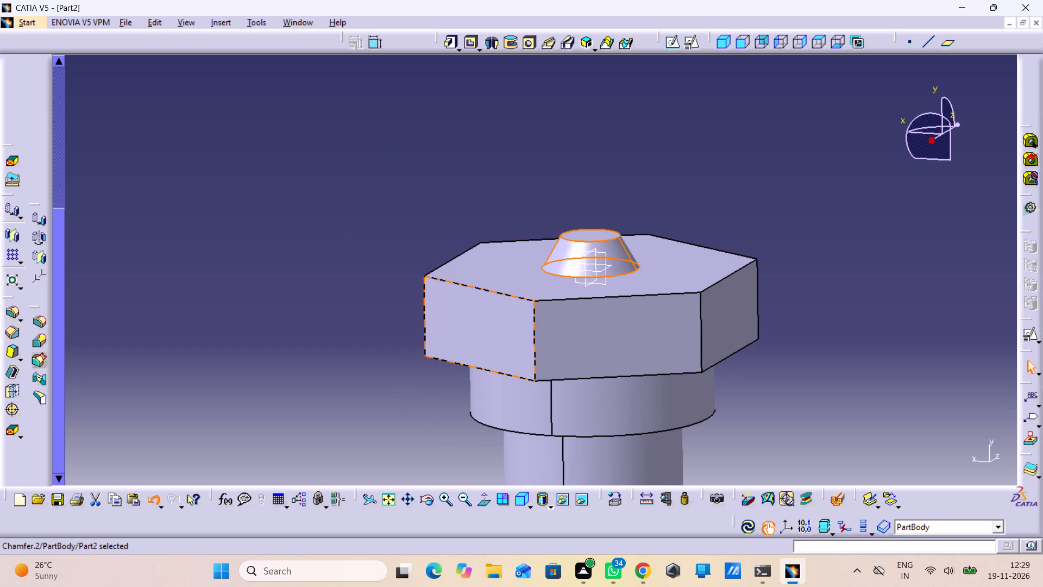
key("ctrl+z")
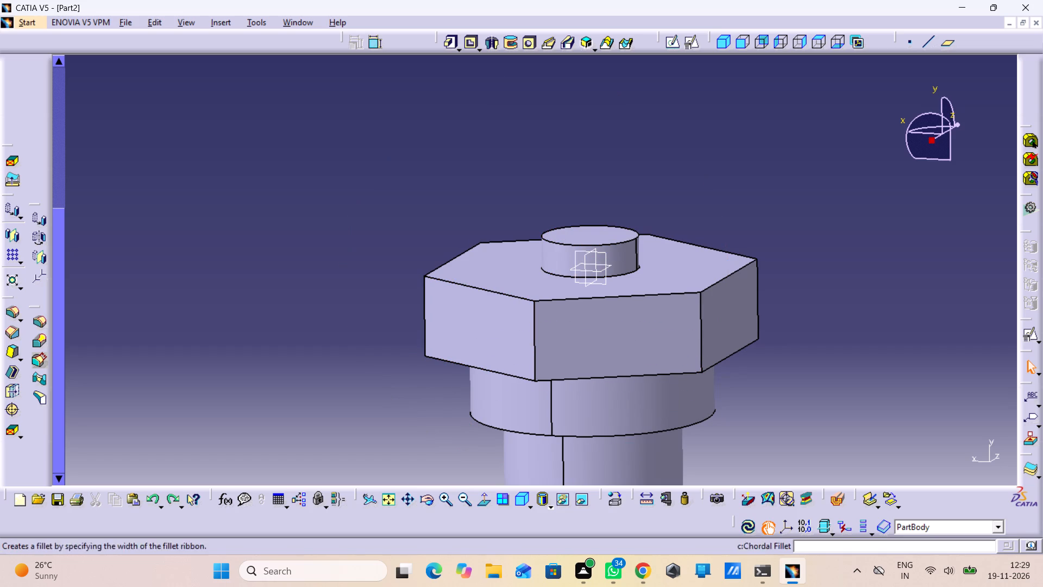
Chamfer the circular edge where the small boss meets the hexagonal face with a 1 mm length and a 30° angle.
left_click(14, 333)
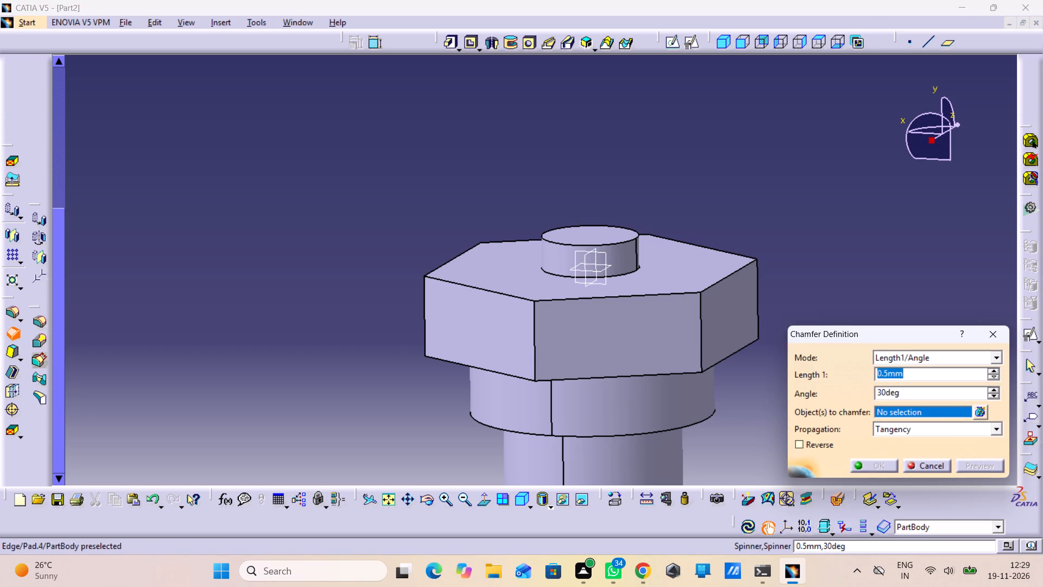
left_click(620, 274)
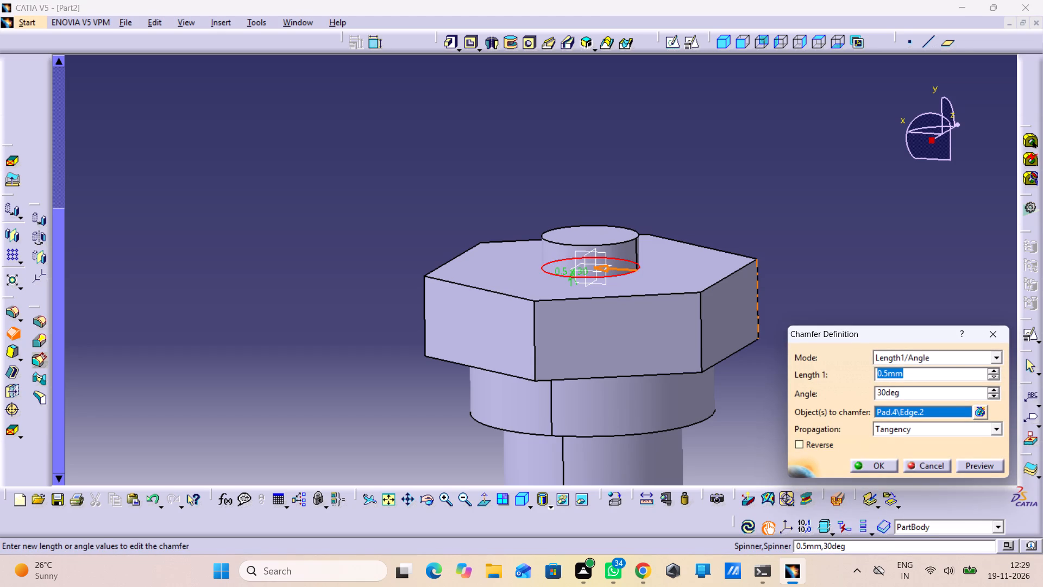
key("1")
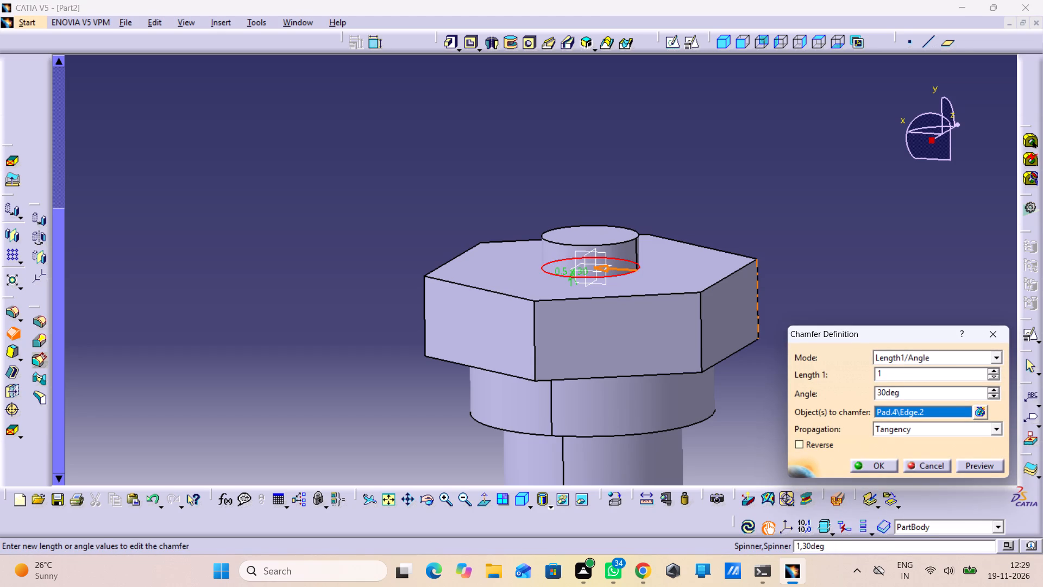
left_click(972, 469)
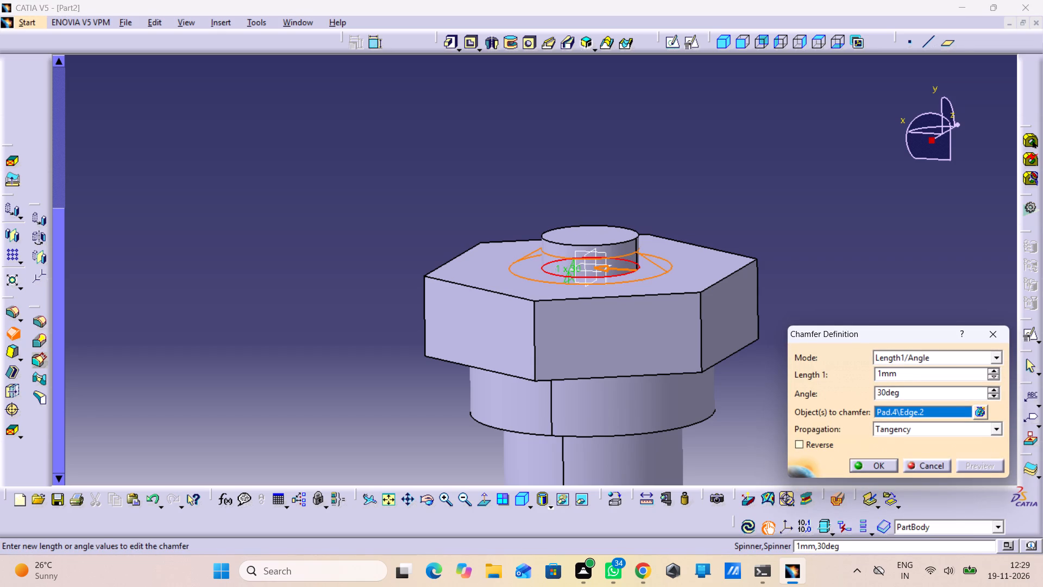
left_click(885, 464)
left_click(857, 412)
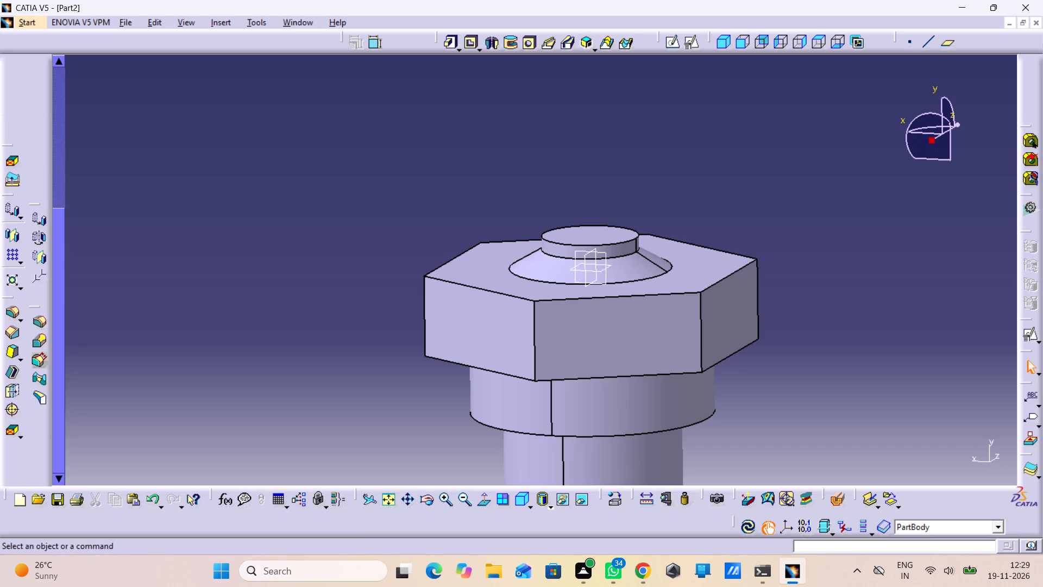
Open a positioned sketch with default orientation on the flat circular end face of the small boss.
left_click(576, 231)
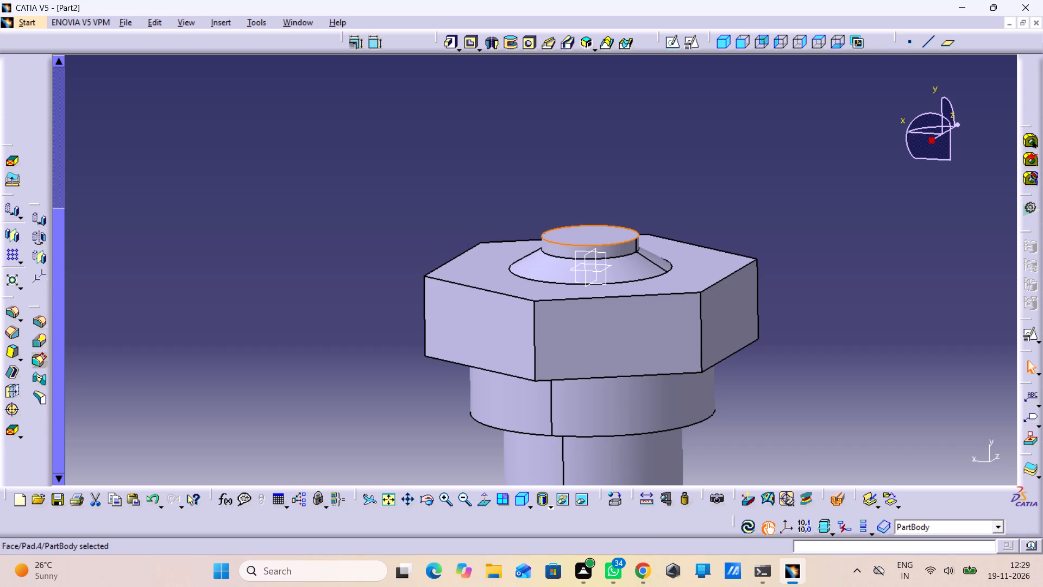
left_click(1035, 340)
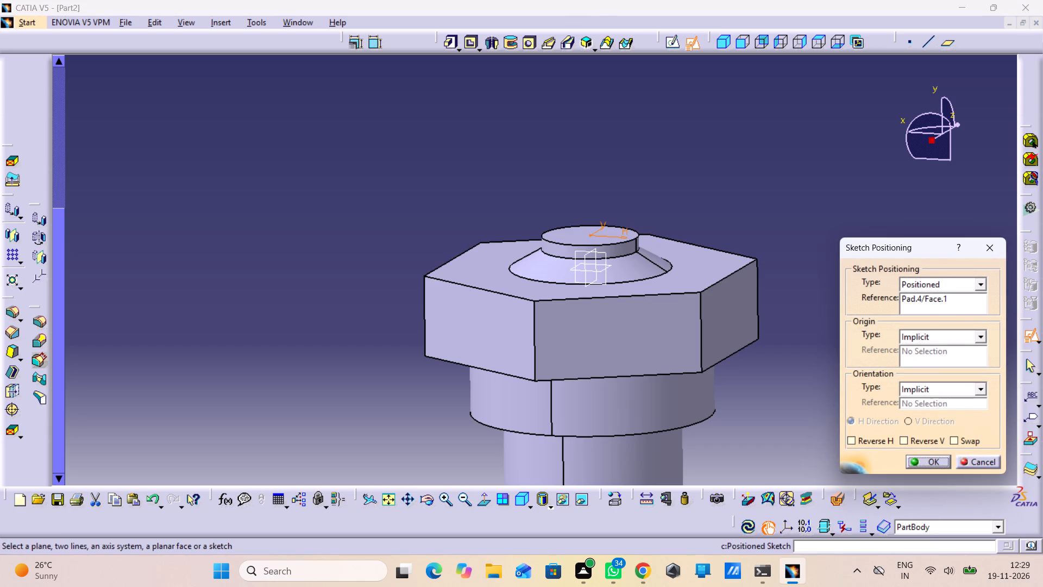
left_click(918, 467)
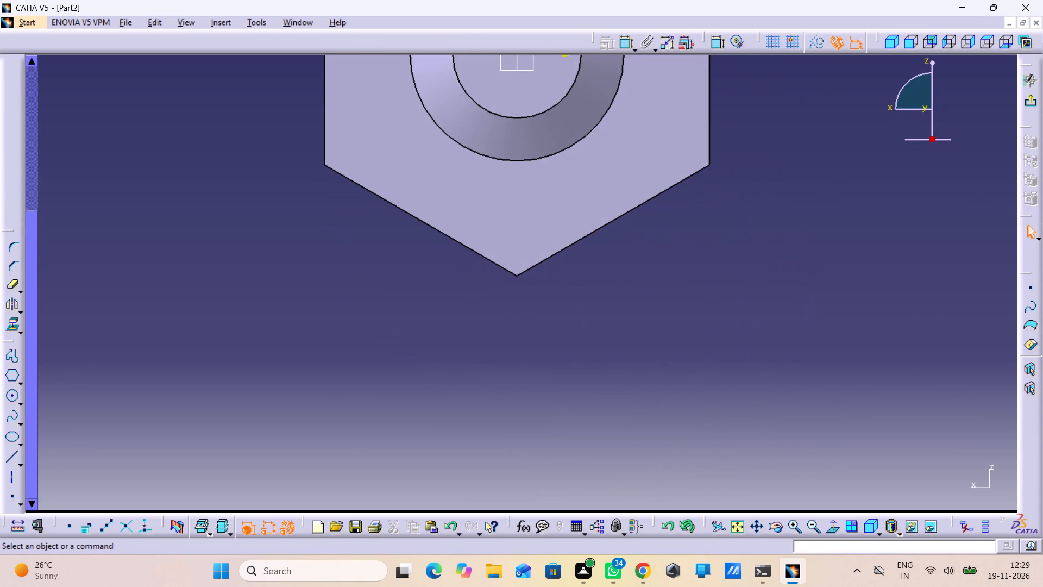
Sketch a circle of about 1 mm radius centred on the sketch origin on the small boss's end face.
middle_click_drag(515, 333, 517, 479)
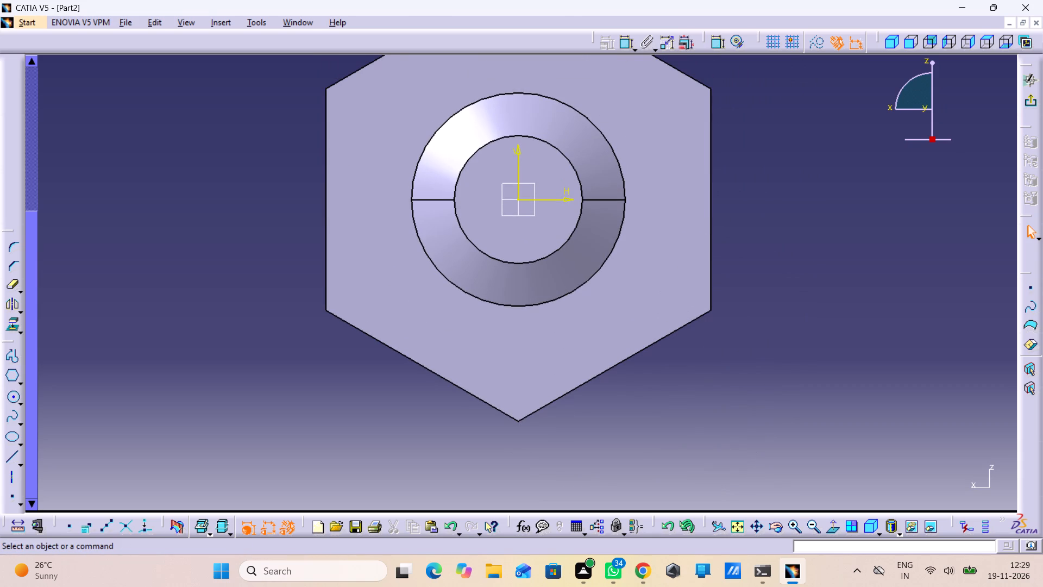
left_click(11, 398)
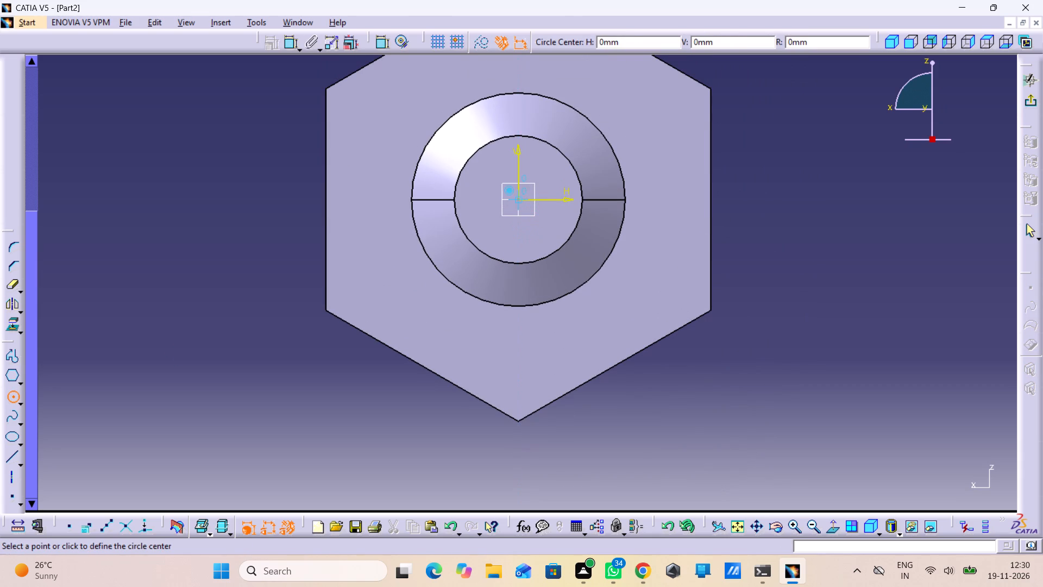
left_click(516, 199)
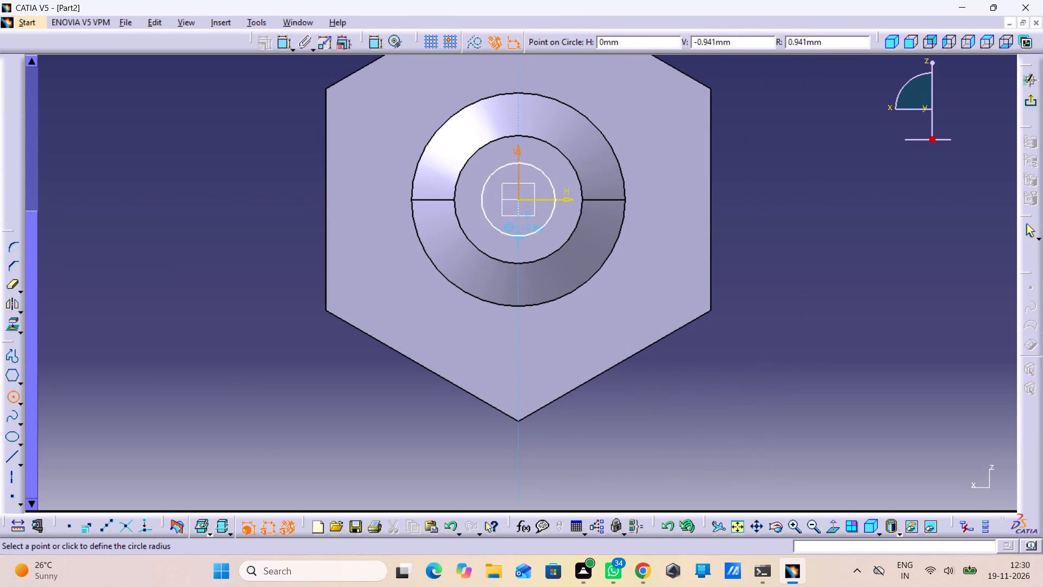
left_click(517, 243)
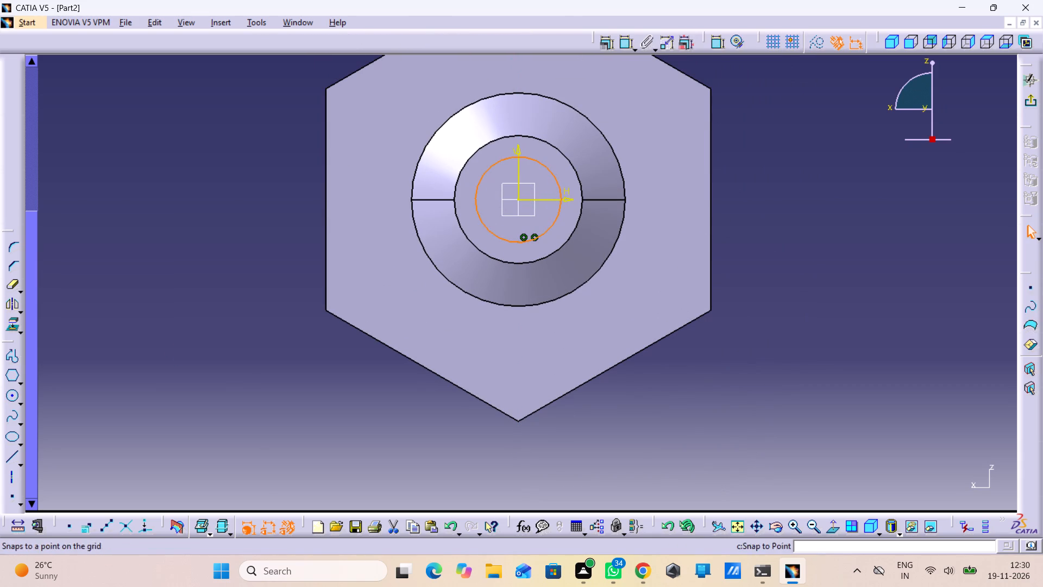
Dimension the new circle as a diameter, set it to 2.49 mm, and exit the sketch.
left_click(718, 47)
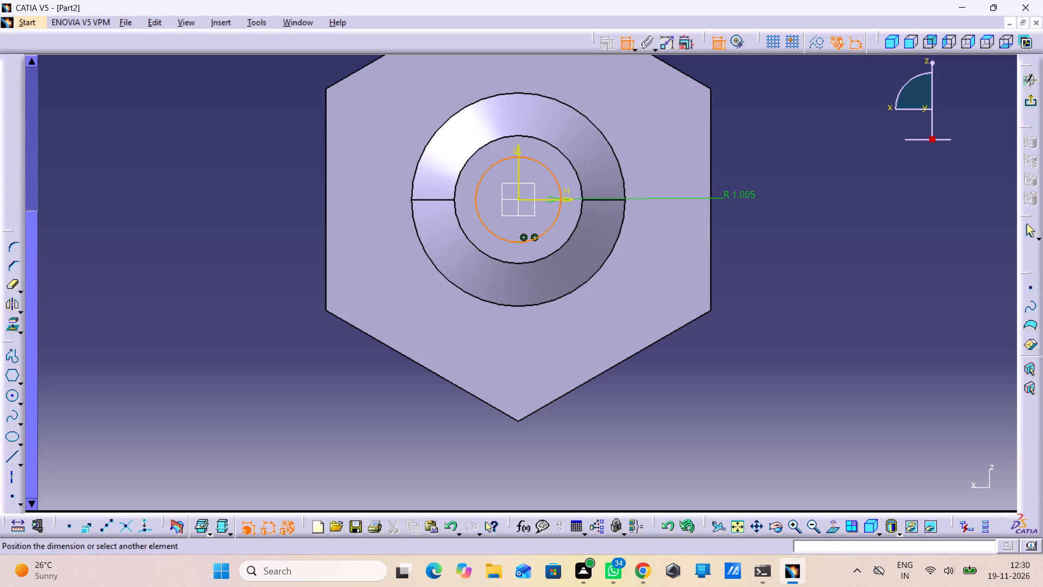
left_click(740, 198)
double_click(740, 195)
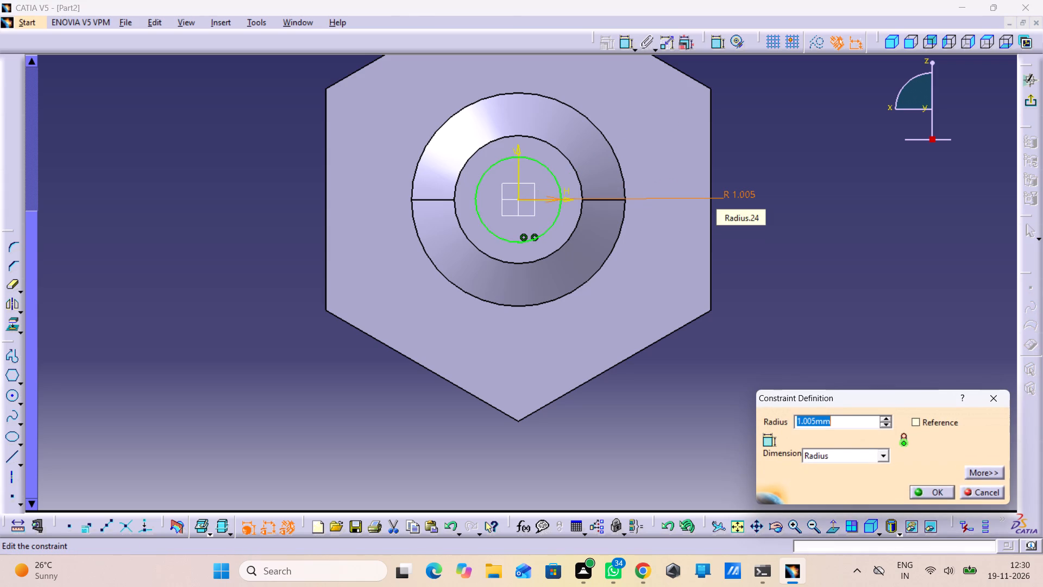
left_click(846, 458)
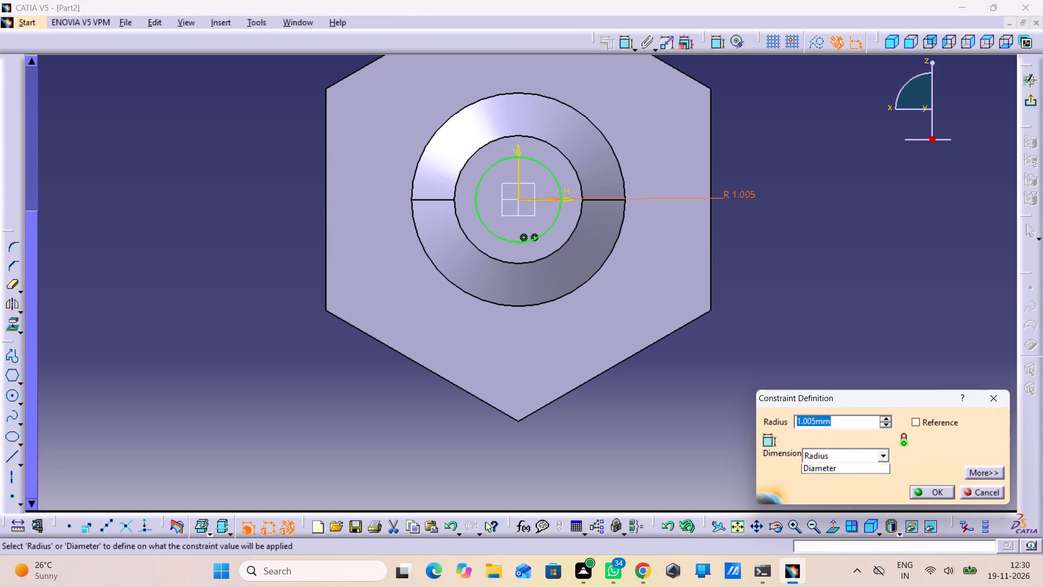
left_click(839, 480)
left_click_drag(844, 423, 796, 421)
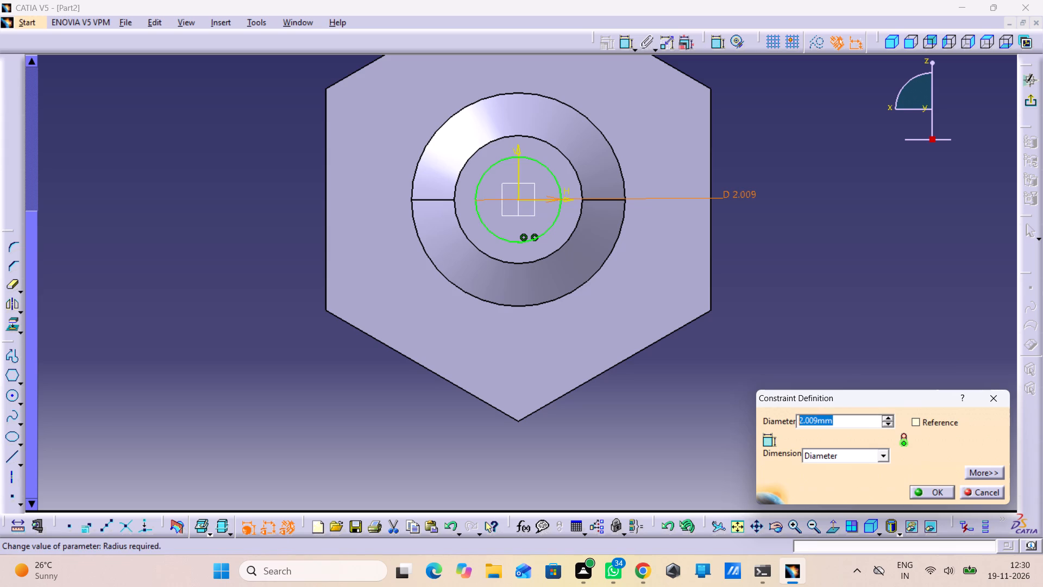
type("2.4")
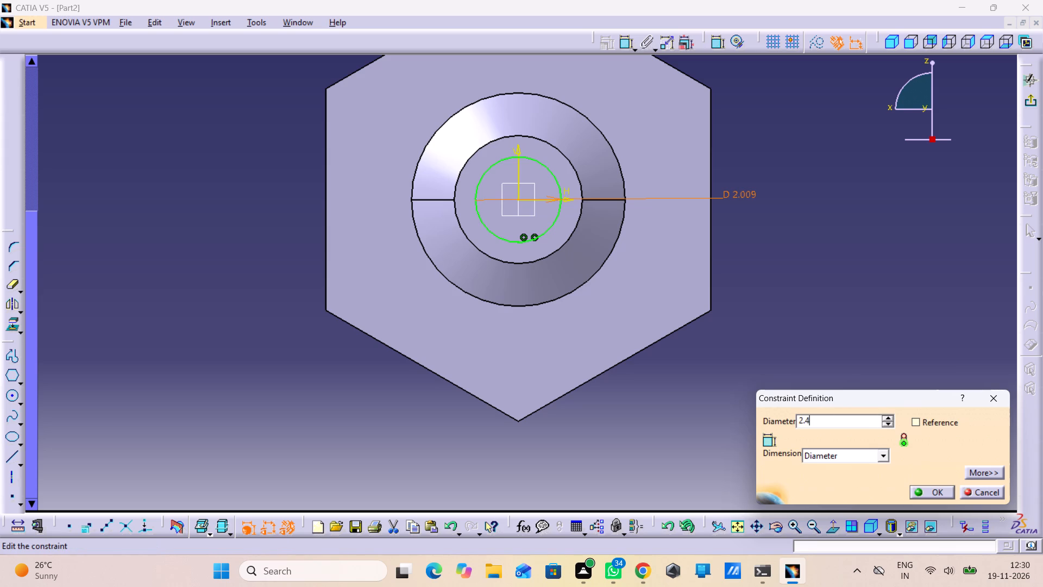
key("9")
key("Return")
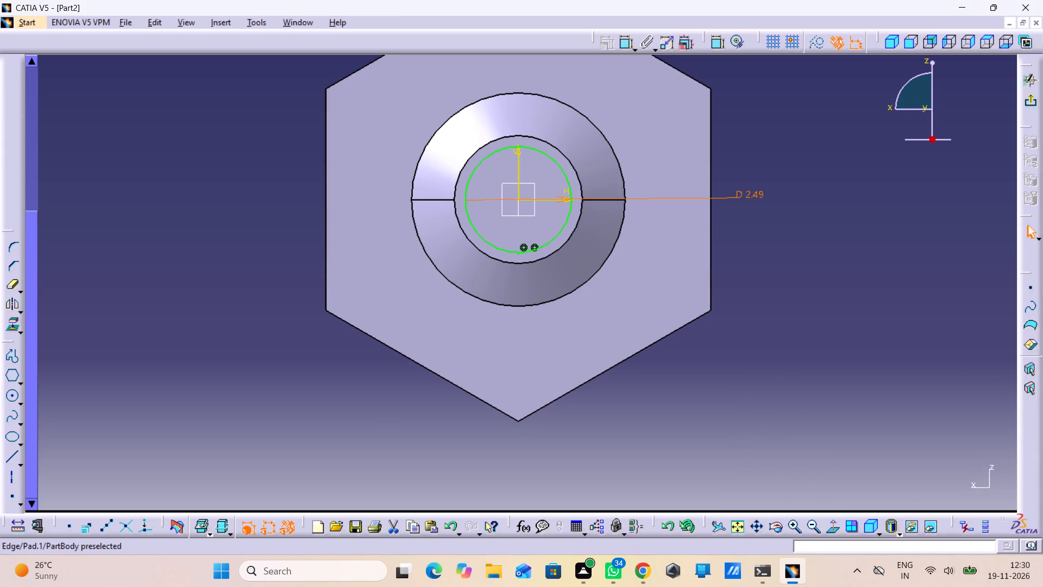
left_click(1030, 103)
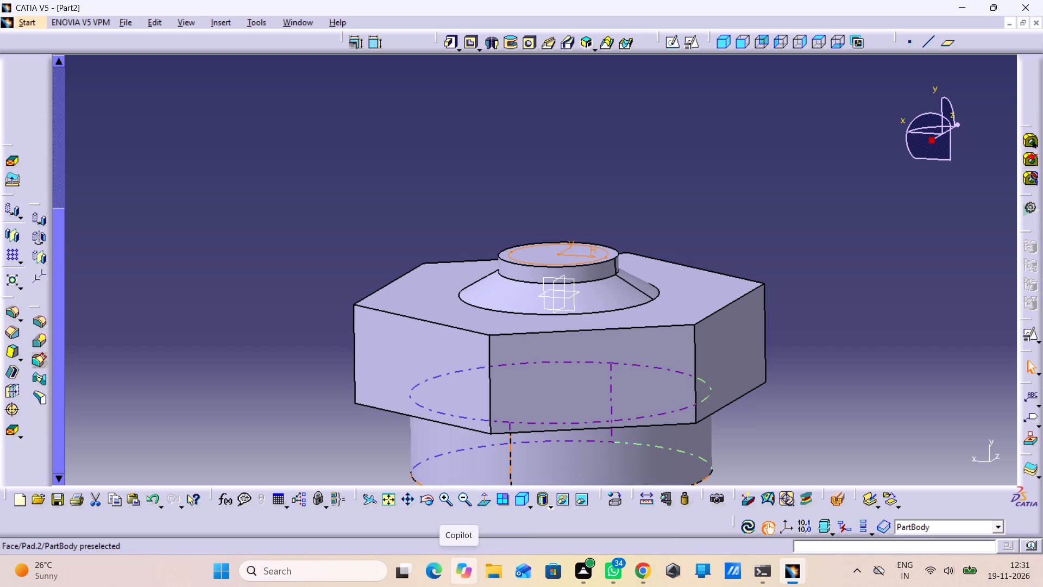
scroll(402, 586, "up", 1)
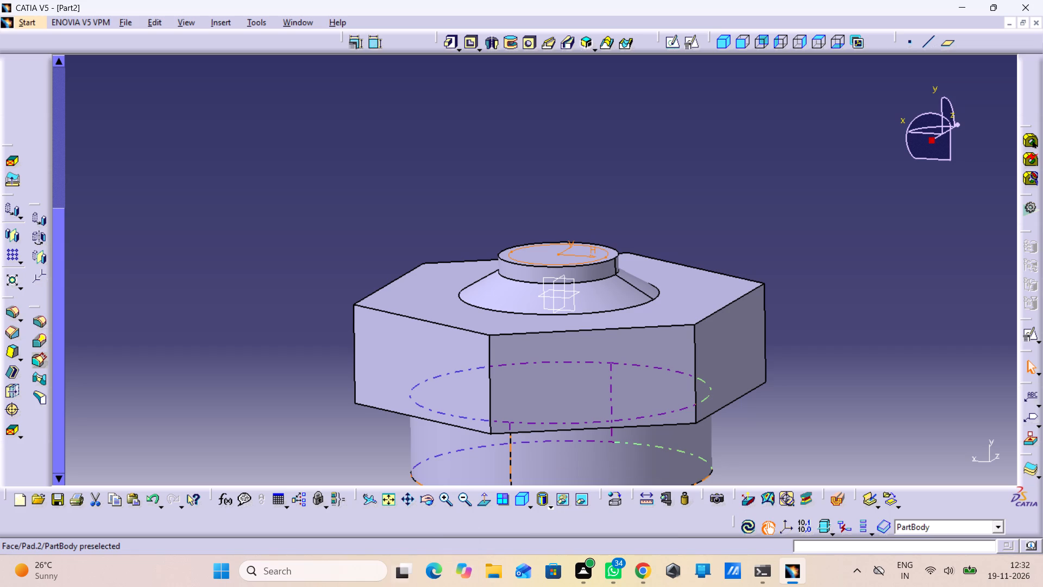
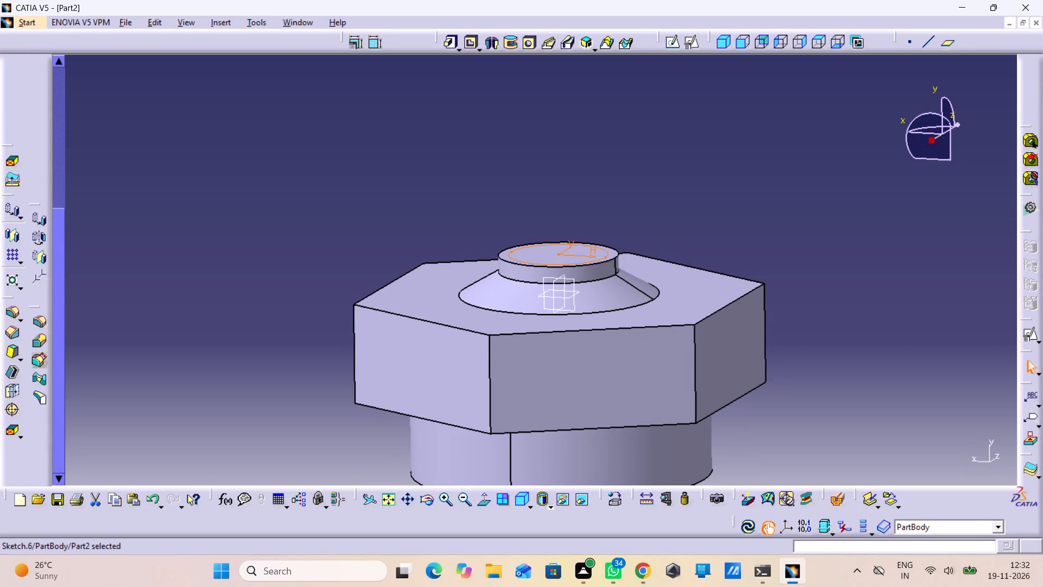
Pad the 2.49 mm circle on the small boss's end face to a length of 3 mm.
left_click(445, 50)
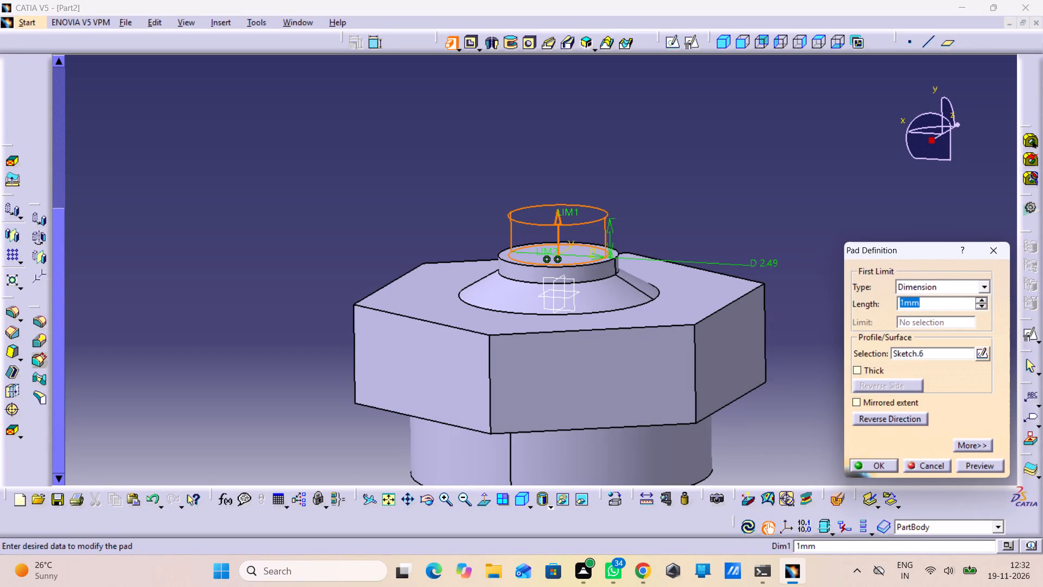
key("3")
key("Return")
left_click(475, 88)
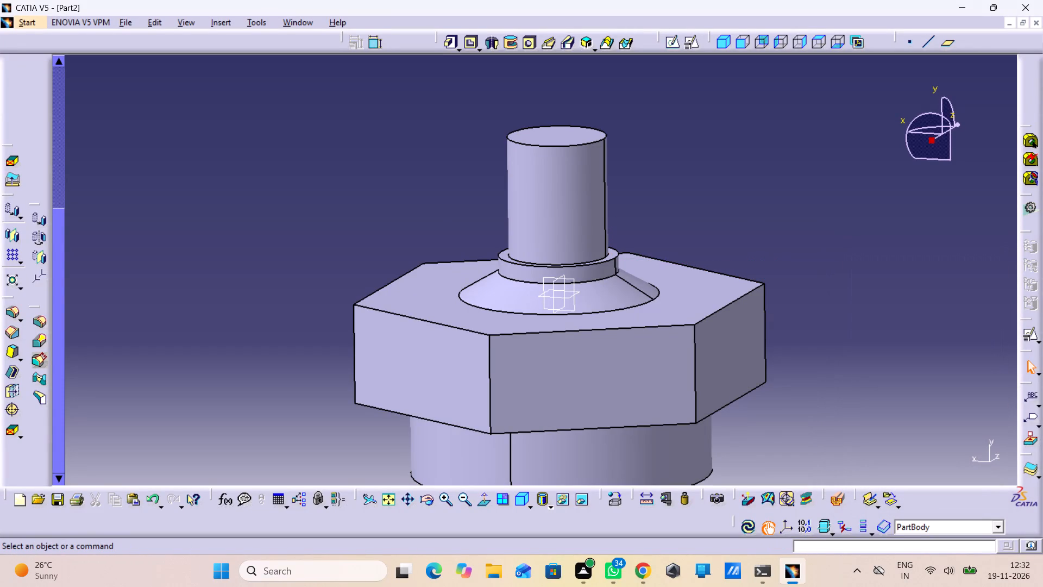
Inspect the new pin's pad definition in an isometric view, leaving its settings as they are.
left_click(456, 190)
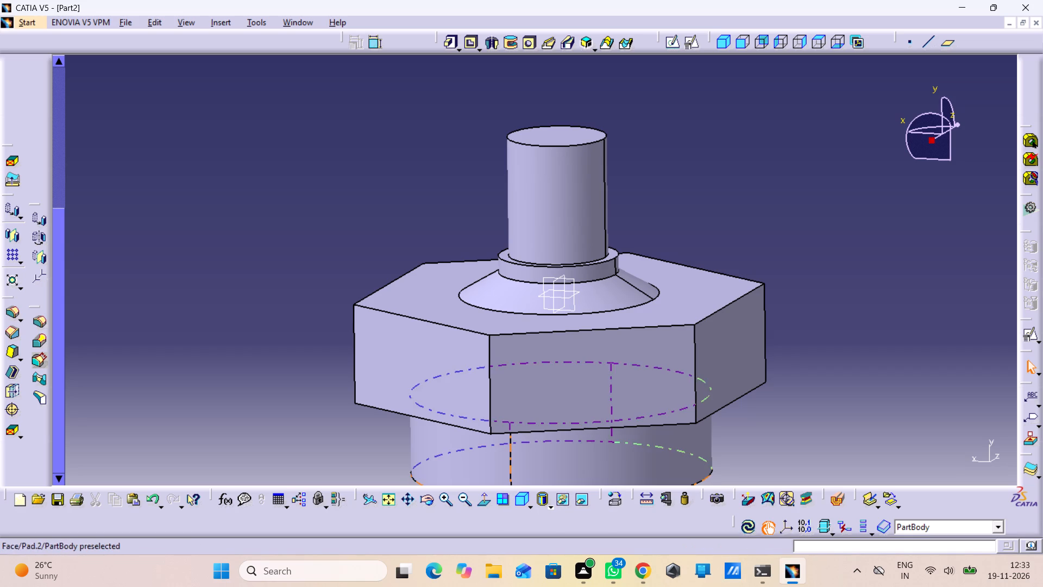
left_click(317, 397)
middle_click_drag(687, 190, 688, 188)
right_click(688, 188)
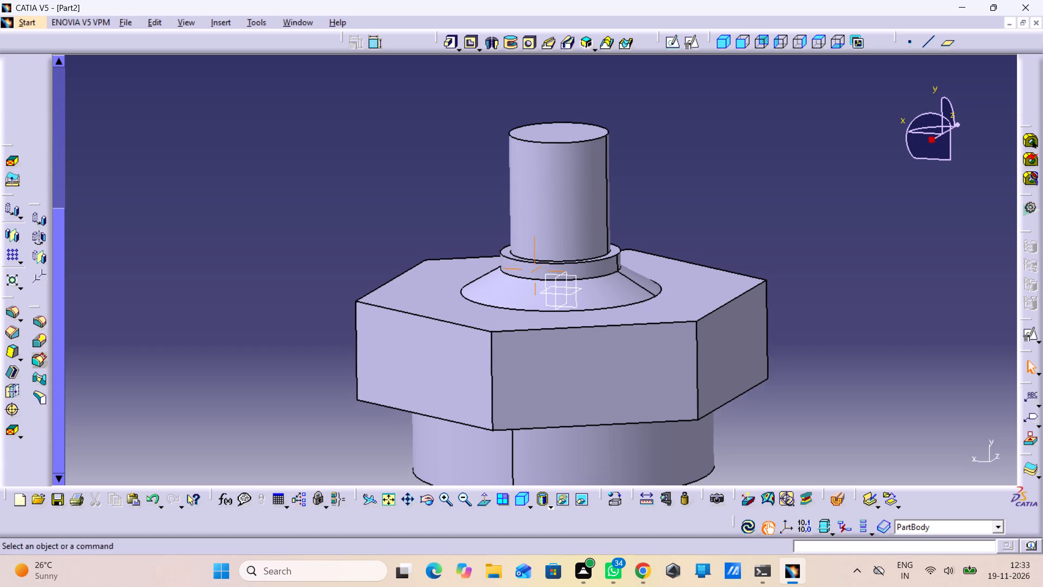
middle_click_drag(688, 188, 683, 237)
left_click(518, 502)
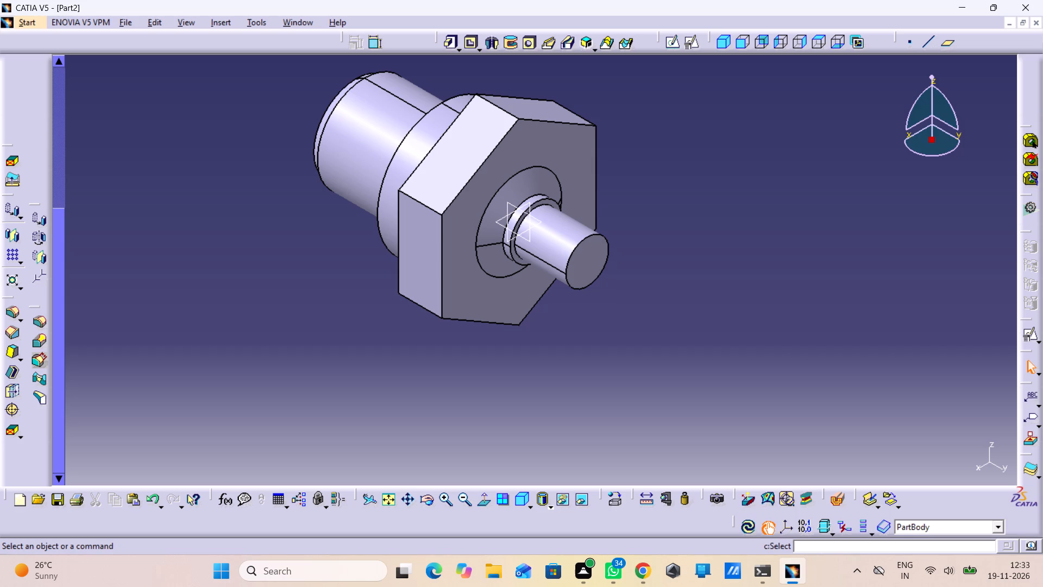
left_click(560, 261)
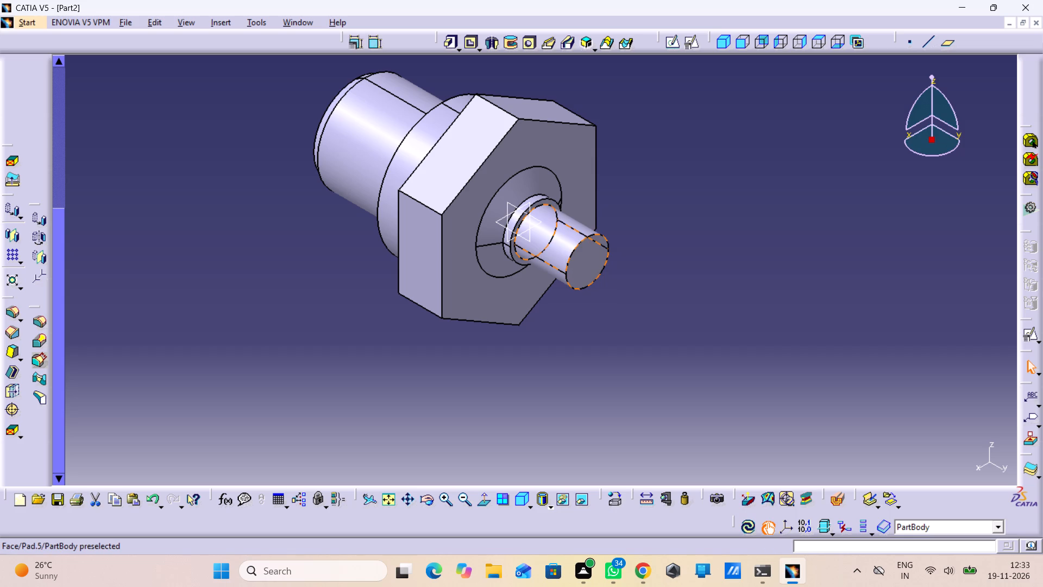
double_click(560, 261)
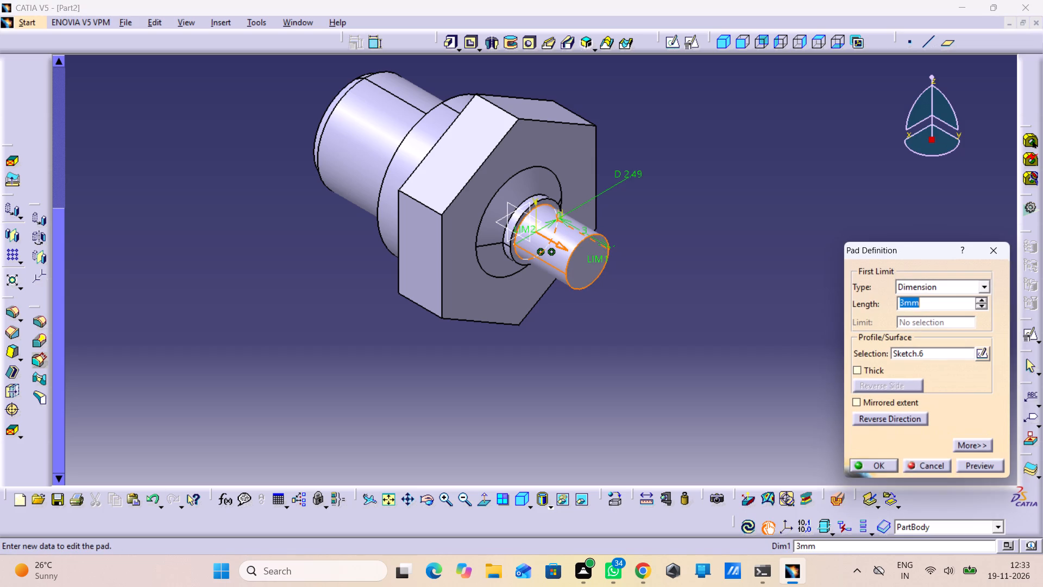
left_click(980, 463)
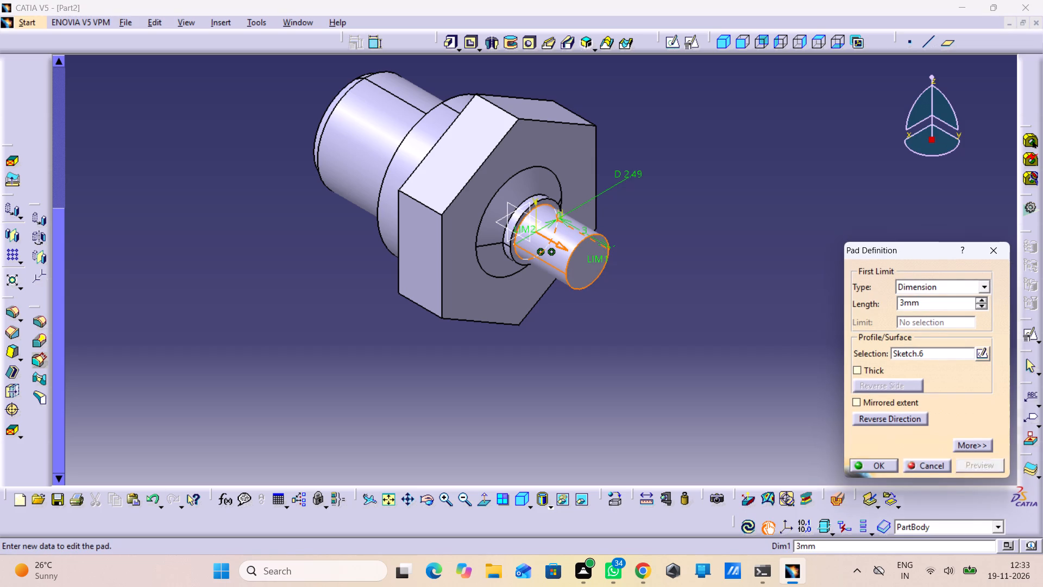
left_click(938, 470)
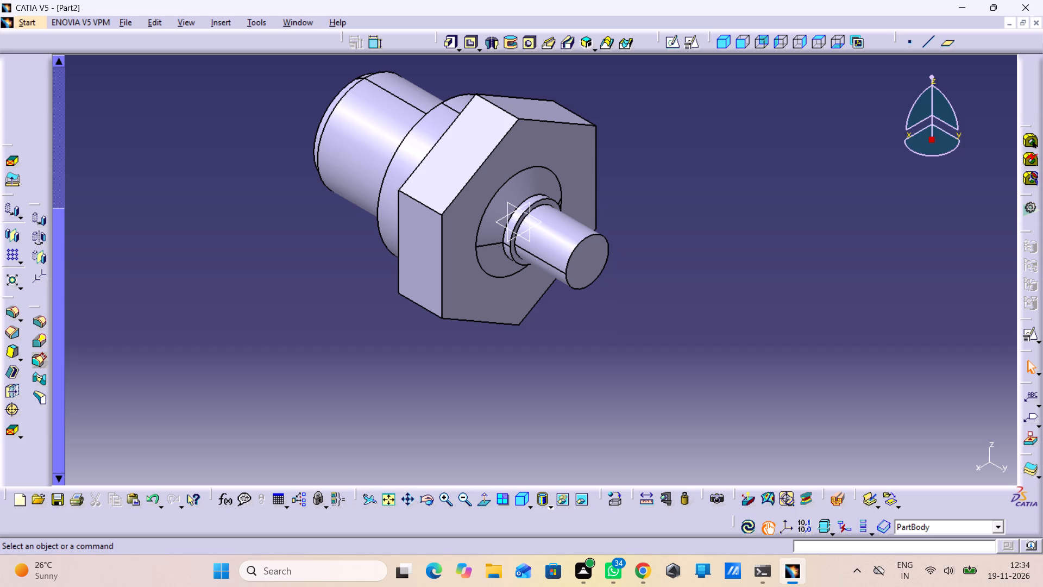
Check the definition of the chamfer around the small boss's base without changing it.
left_click(588, 259)
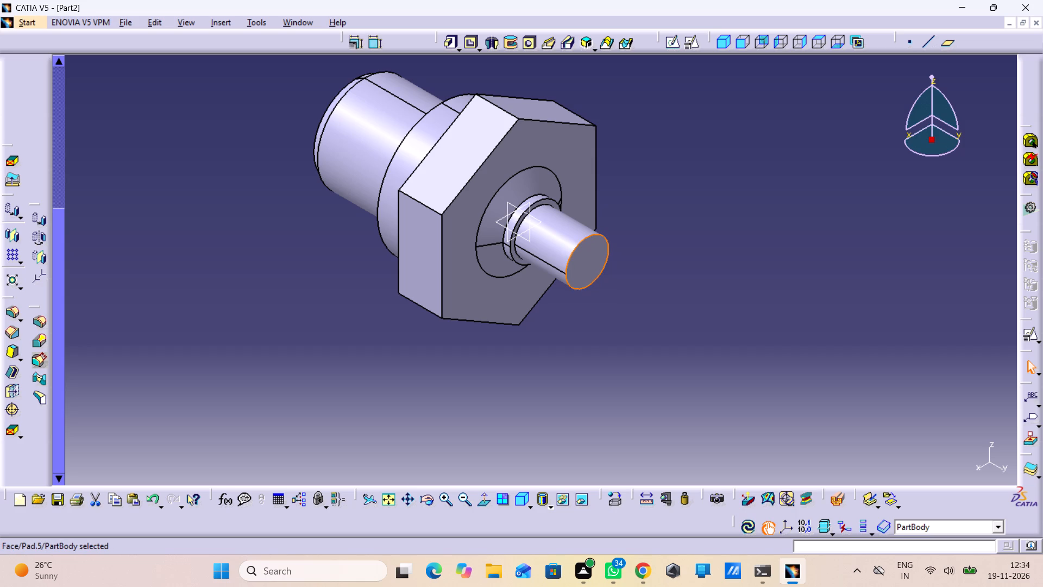
left_click(291, 390)
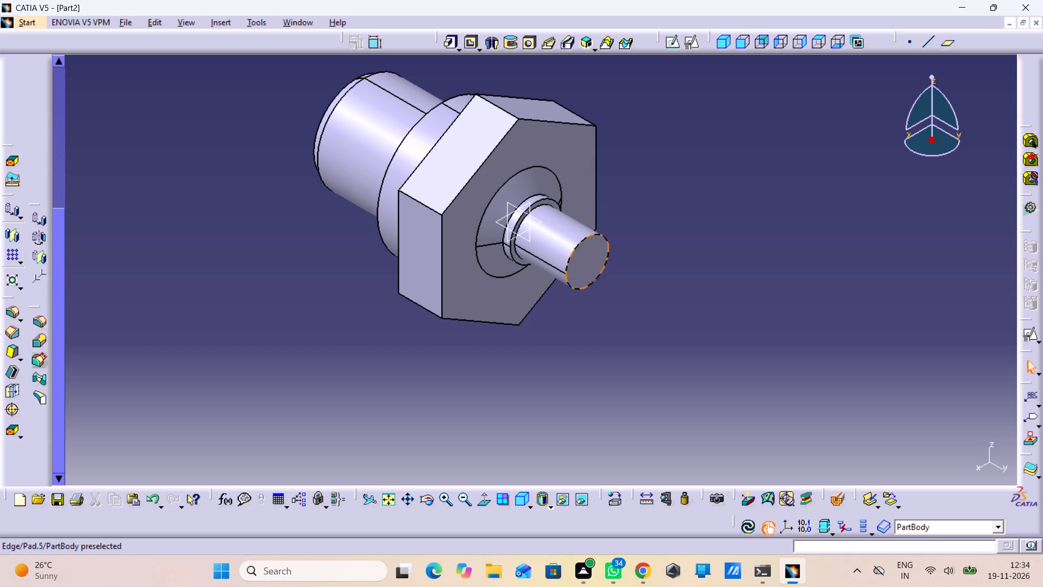
left_click_drag(588, 273, 589, 290)
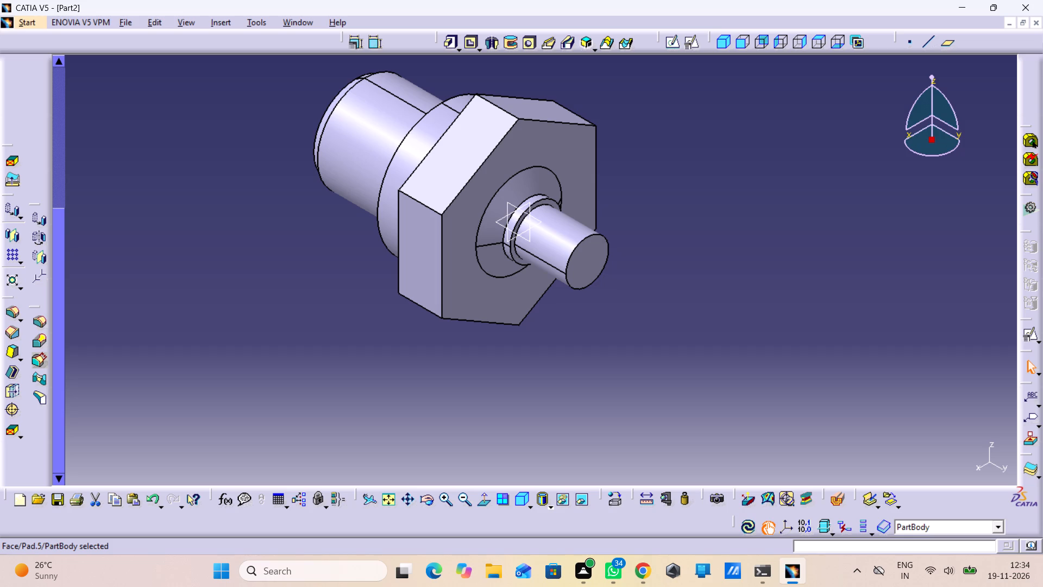
left_click(720, 193)
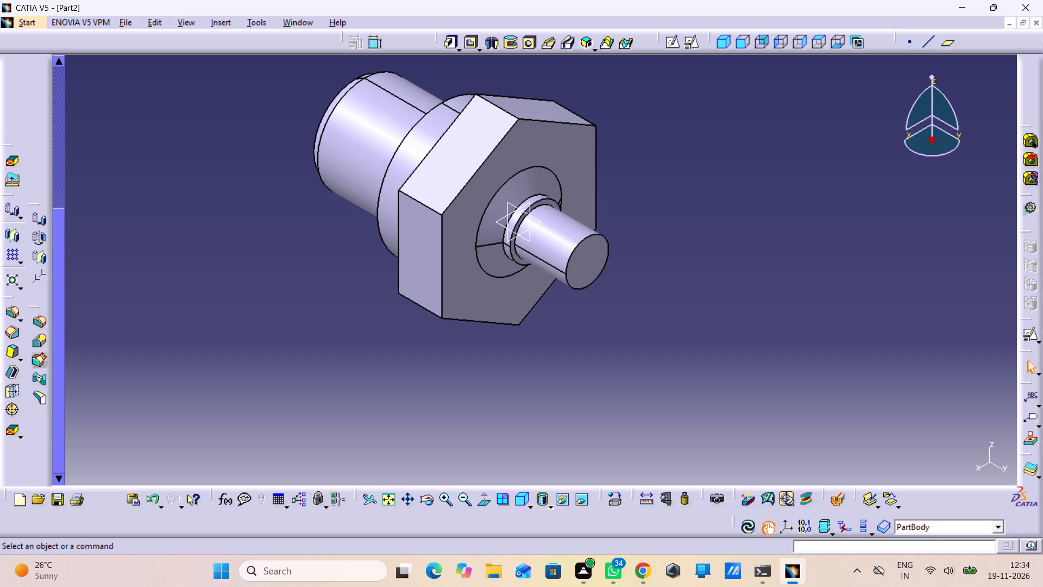
left_click(688, 209)
double_click(522, 184)
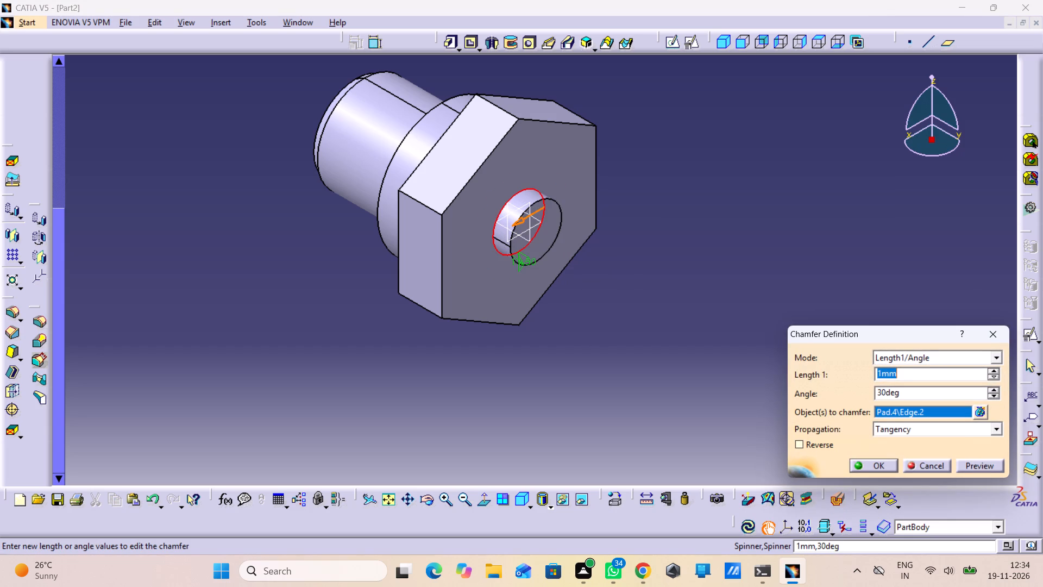
left_click(988, 338)
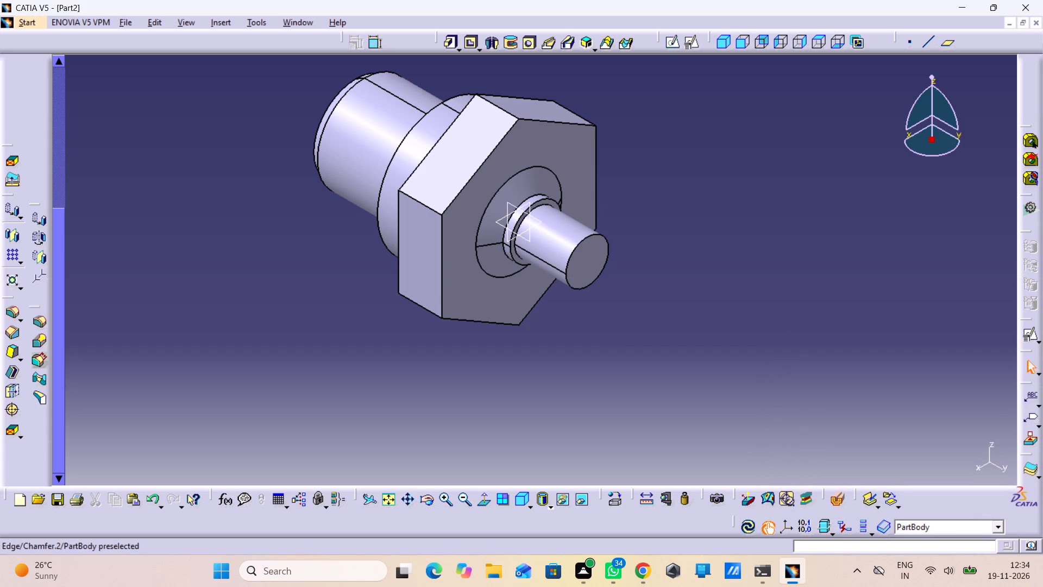
Expand PartBody in the specification tree and open Sketch.5, the small boss's circle under Pad.4, for editing.
scroll(105, 137, "up", 6)
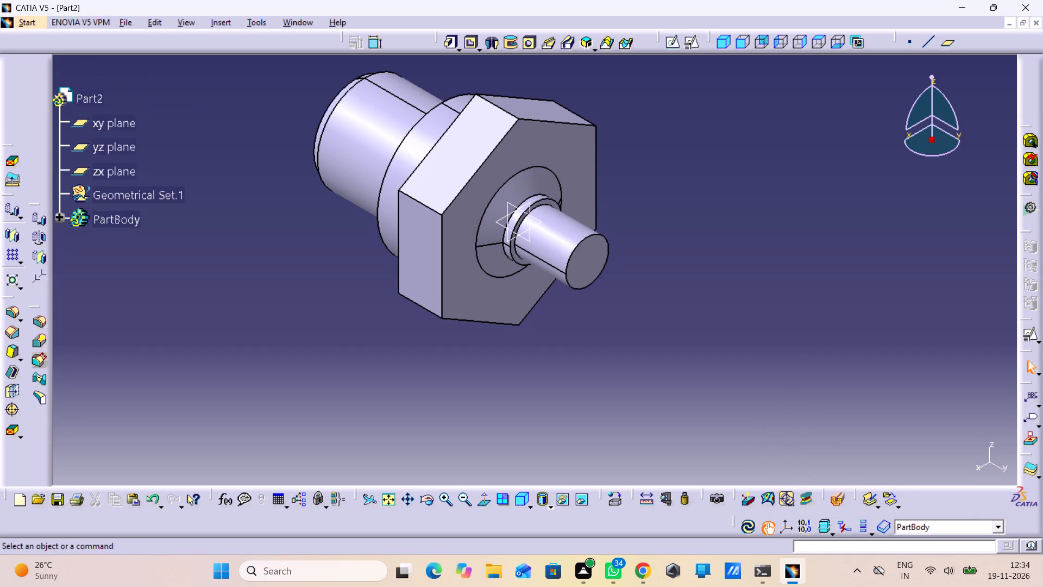
left_click(60, 219)
scroll(502, 223, "up", 1)
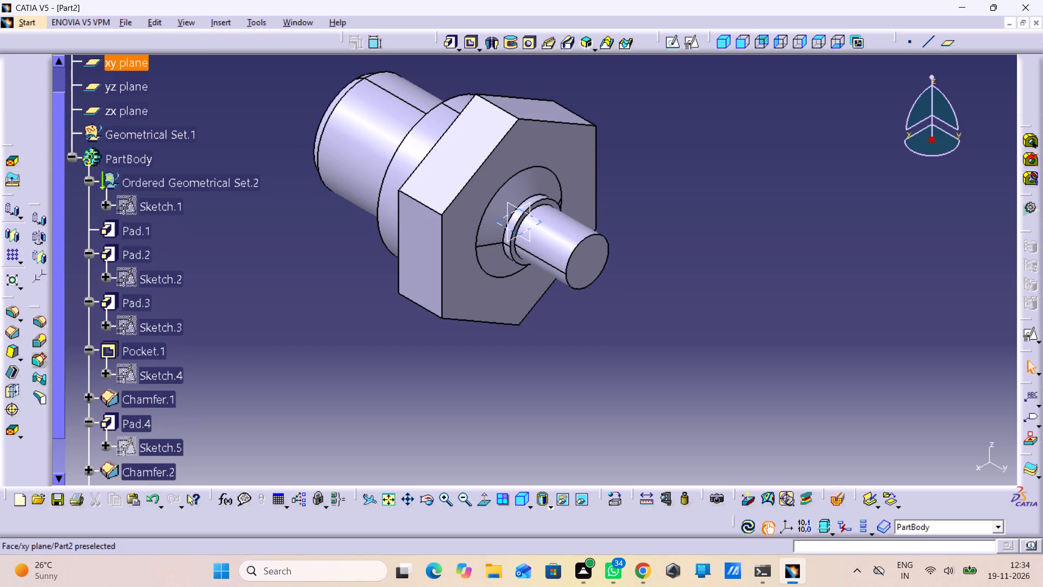
left_click(486, 224)
scroll(281, 355, "down", 1)
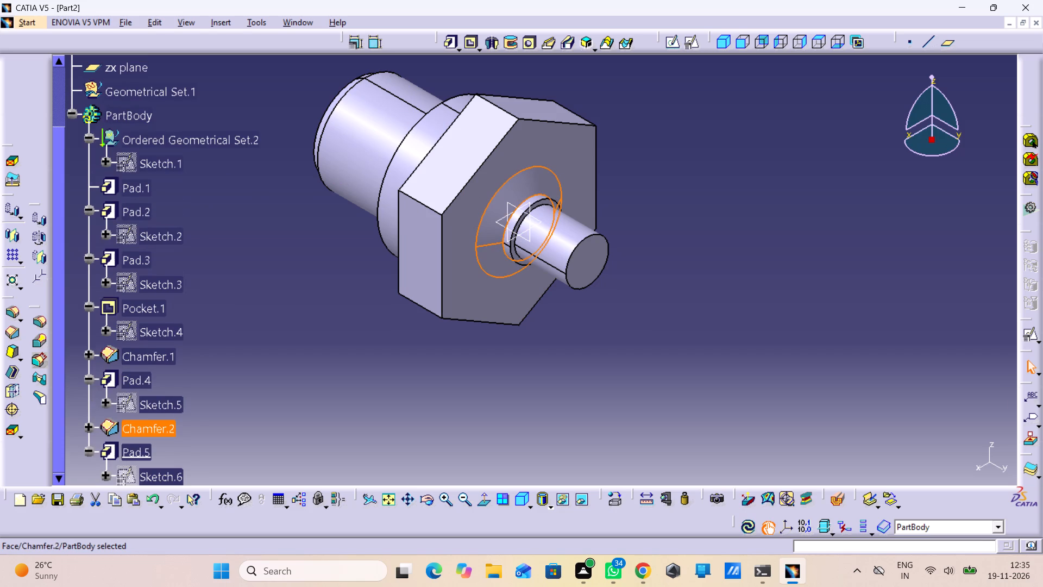
left_click(150, 408)
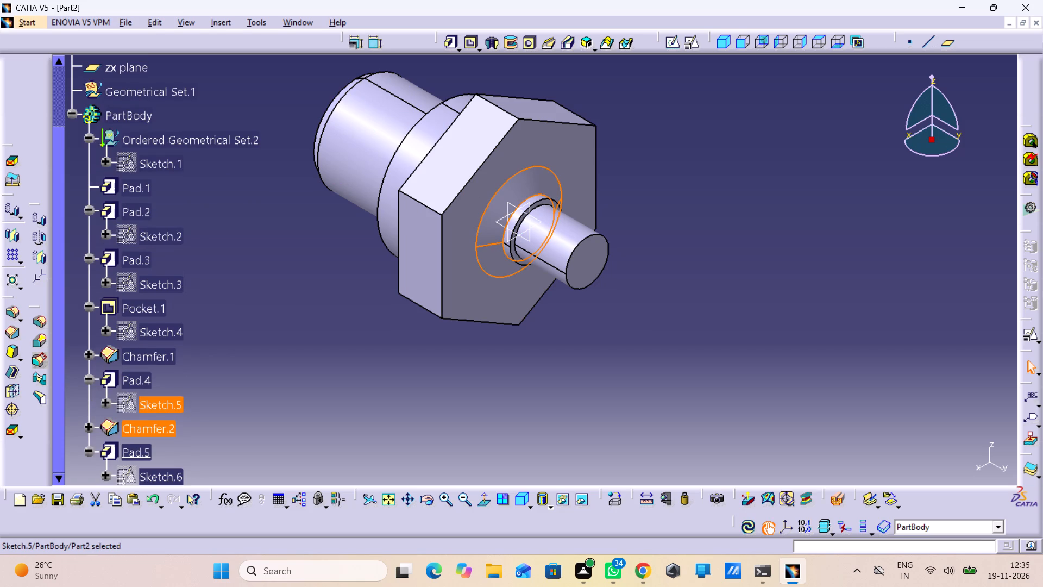
left_click(150, 403)
double_click(150, 401)
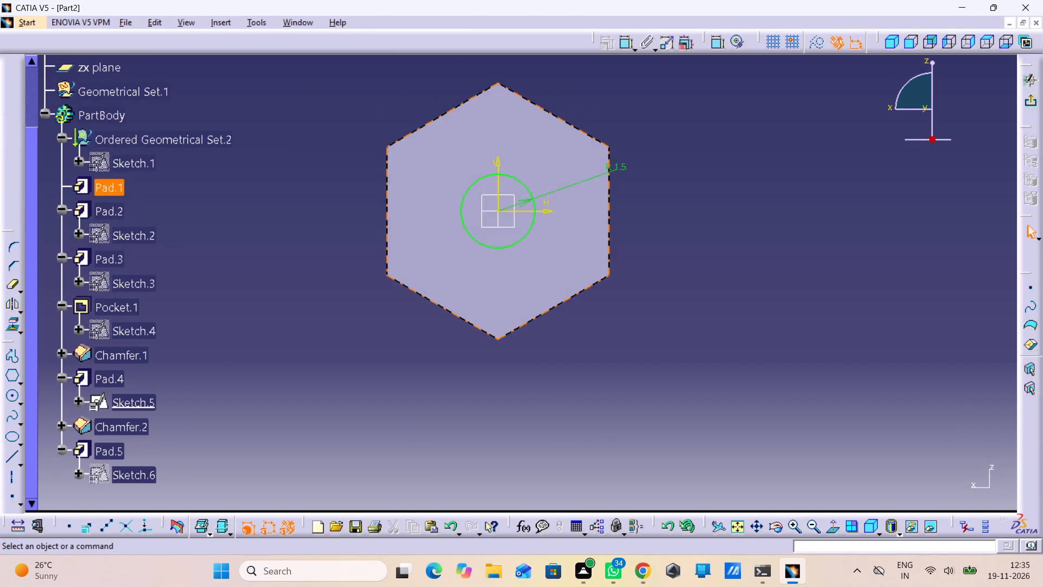
Set the boss circle's radius to 3.75 mm, exit the sketch and update the part.
left_click_drag(614, 168, 649, 159)
double_click(650, 156)
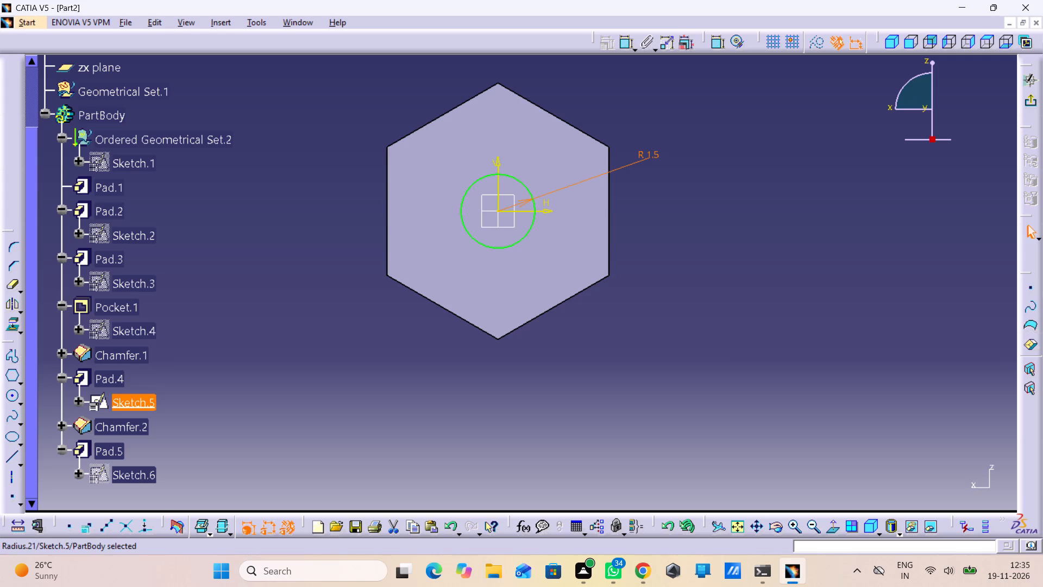
type("3.75")
key("Return")
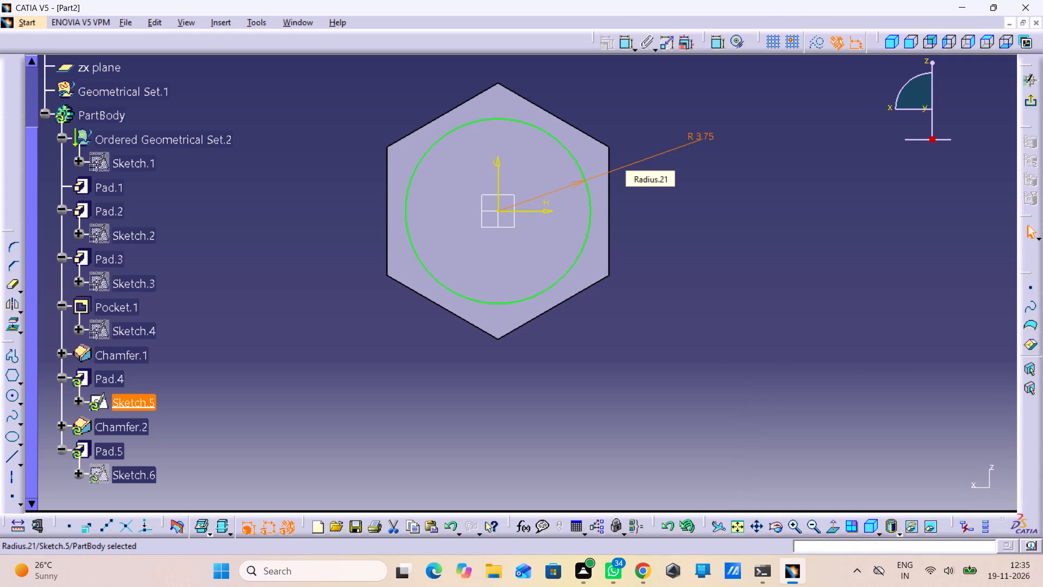
left_click(1035, 109)
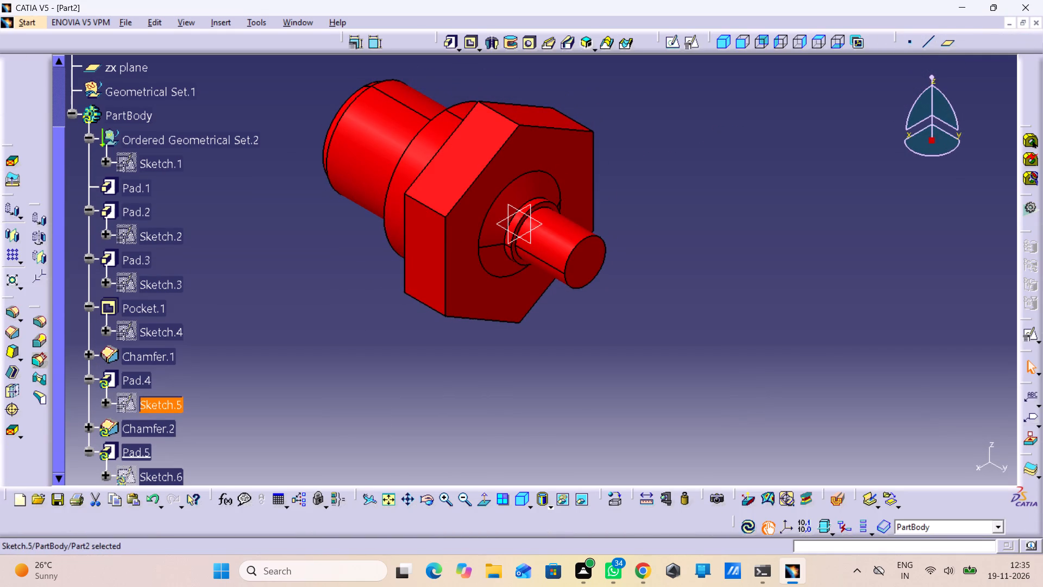
left_click(750, 527)
left_click(703, 456)
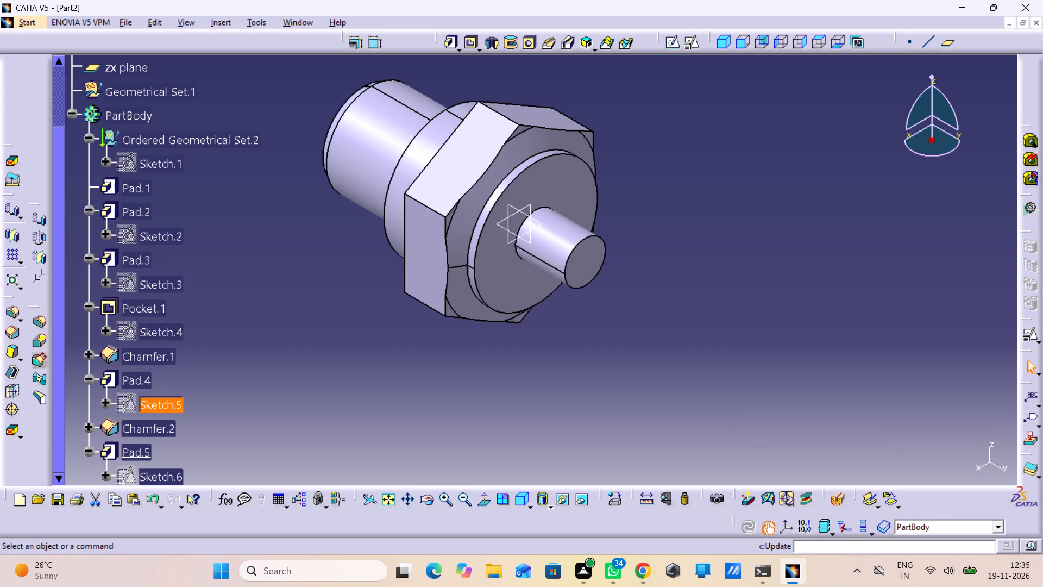
Delete Chamfer.2 between the enlarged boss and the hexagonal face, and update the part.
middle_click_drag(541, 438, 512, 212)
right_click_drag(541, 438, 512, 212)
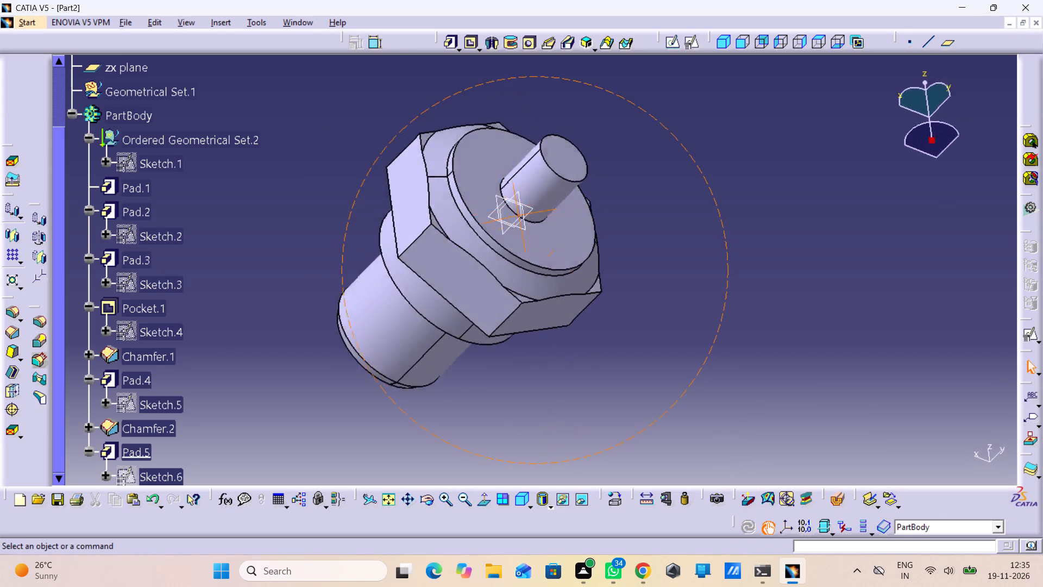
right_click_drag(512, 212, 403, 213)
middle_click_drag(512, 212, 401, 213)
right_click(499, 283)
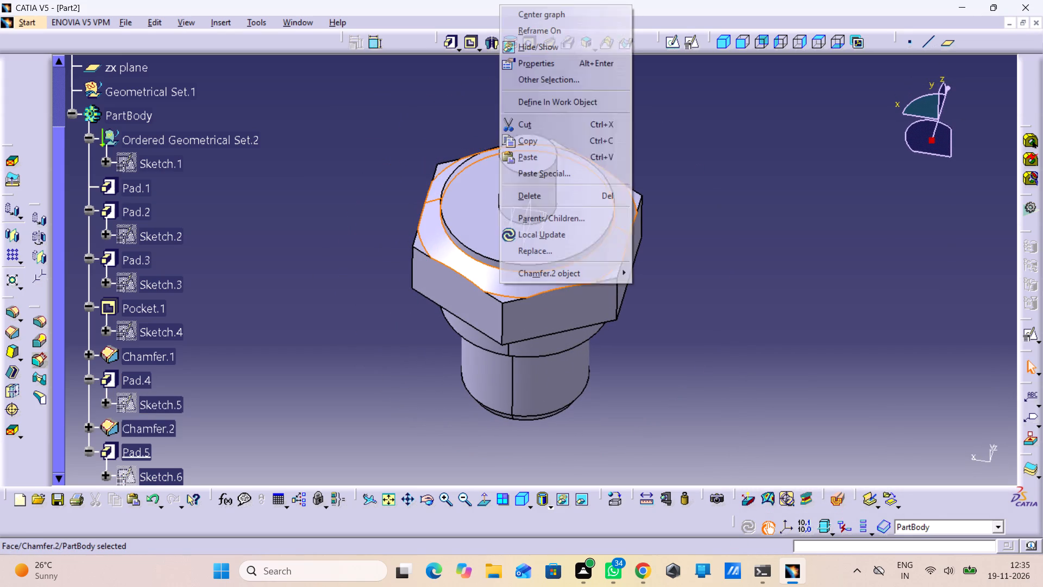
left_click(525, 193)
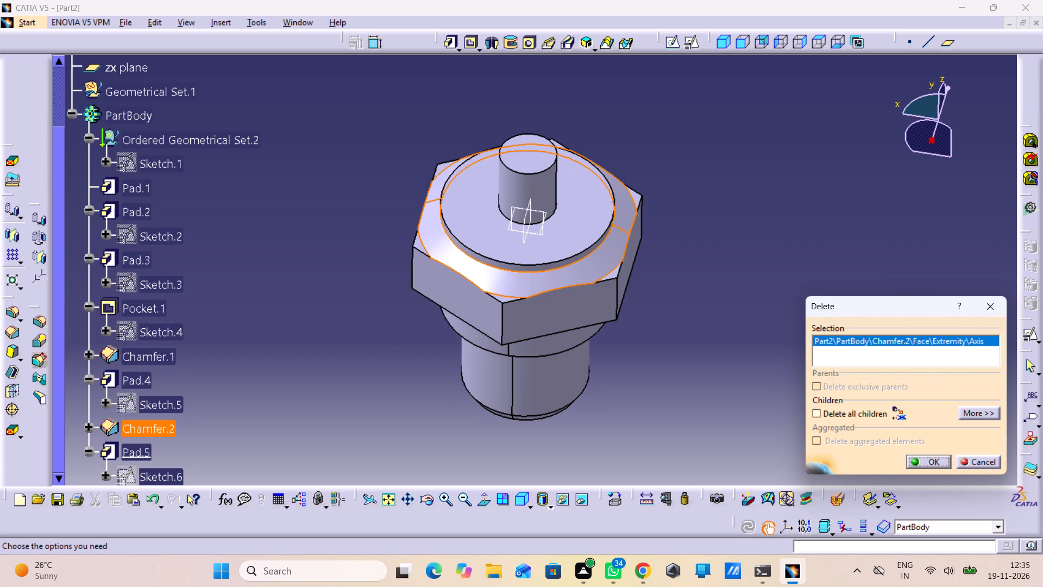
left_click(919, 459)
left_click(749, 526)
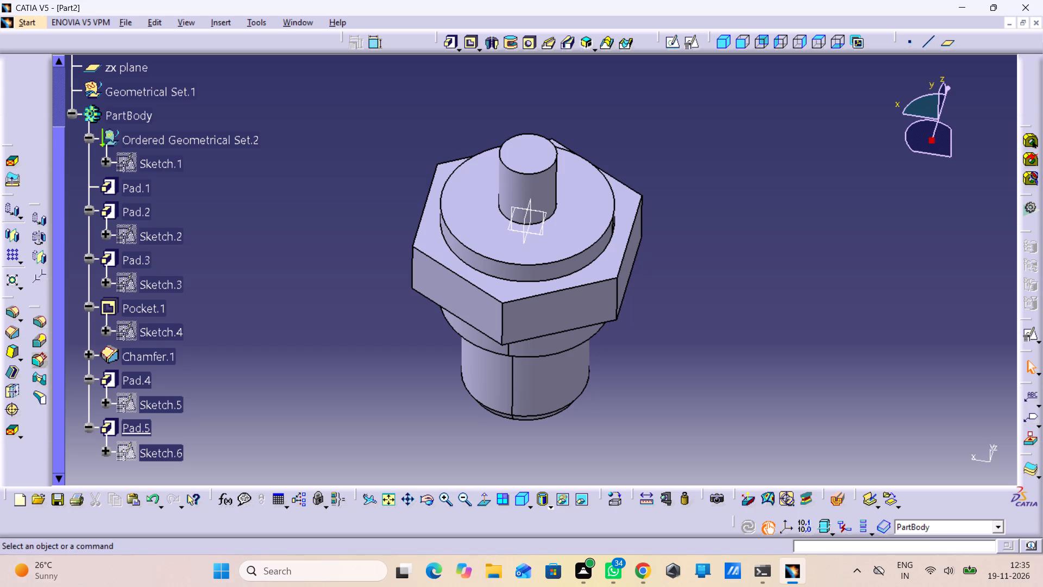
Chamfer the outer circular edge of the enlarged boss's flat face with a 1 mm length and a 30° angle.
left_click(14, 334)
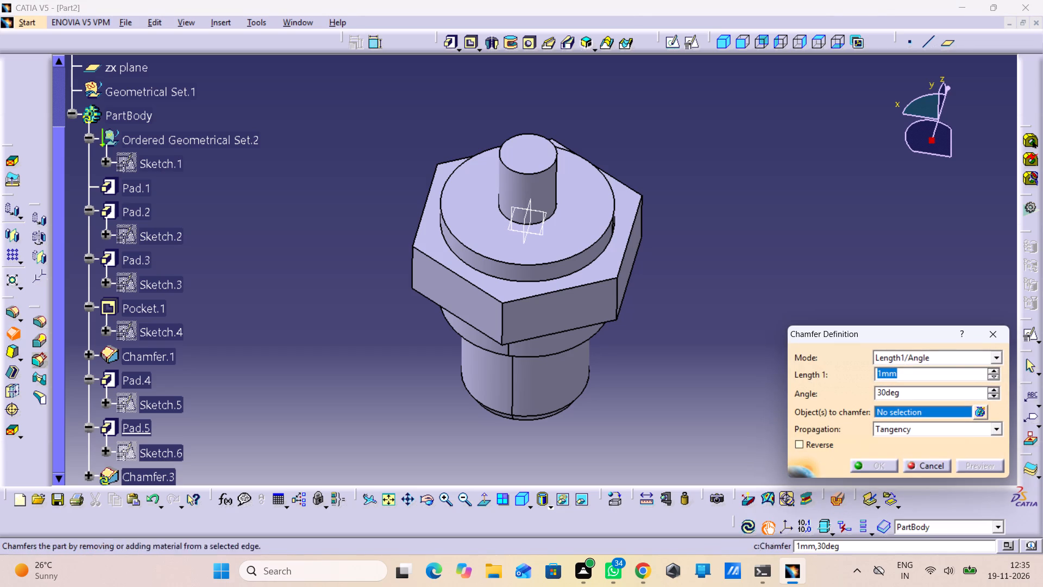
left_click(463, 248)
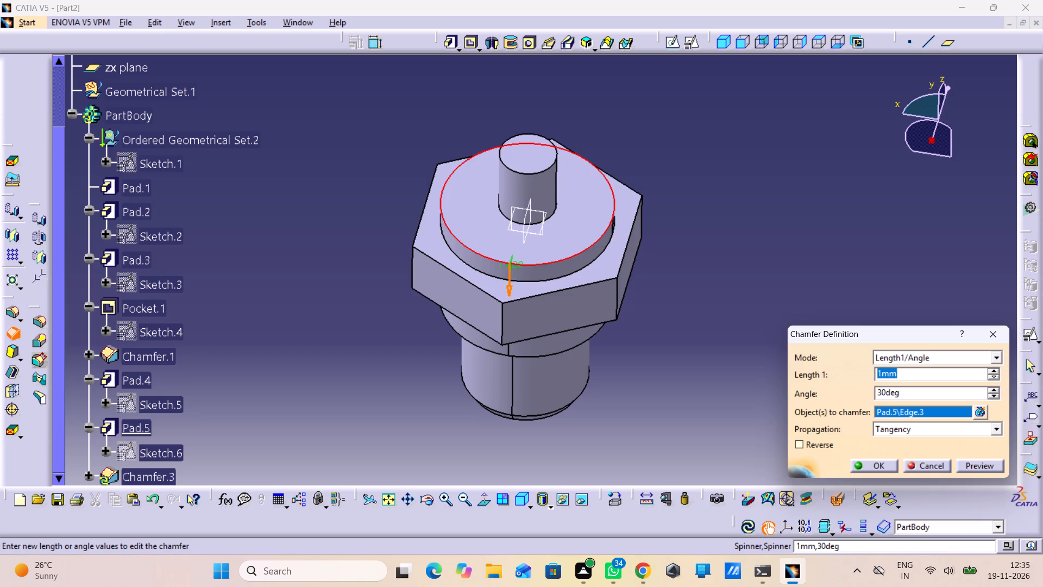
left_click(871, 467)
left_click_drag(791, 465, 786, 468)
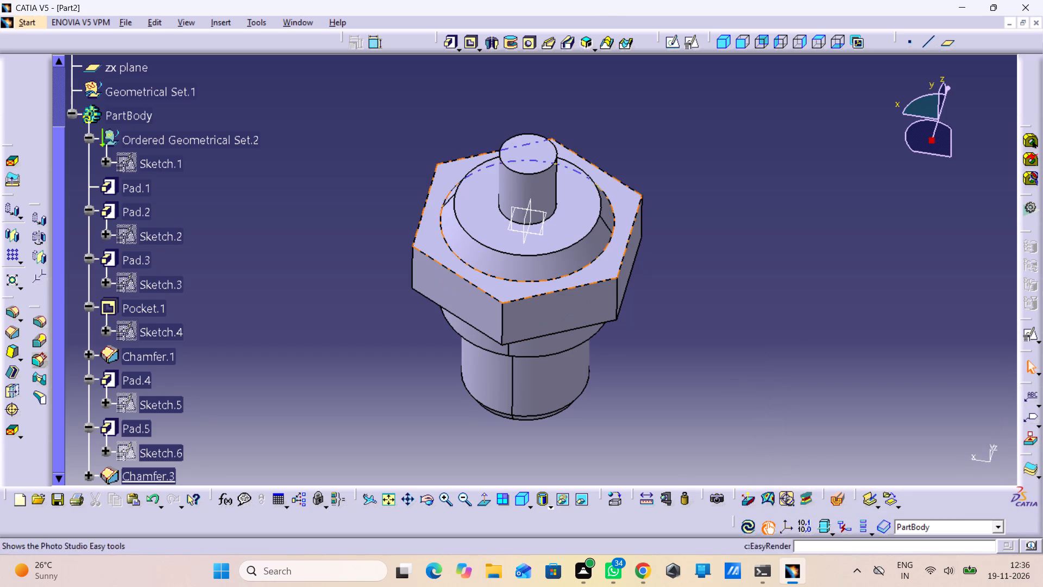
Reverse the direction of the 1 mm, 30° chamfer on the outer edge of the boss.
double_click(543, 267)
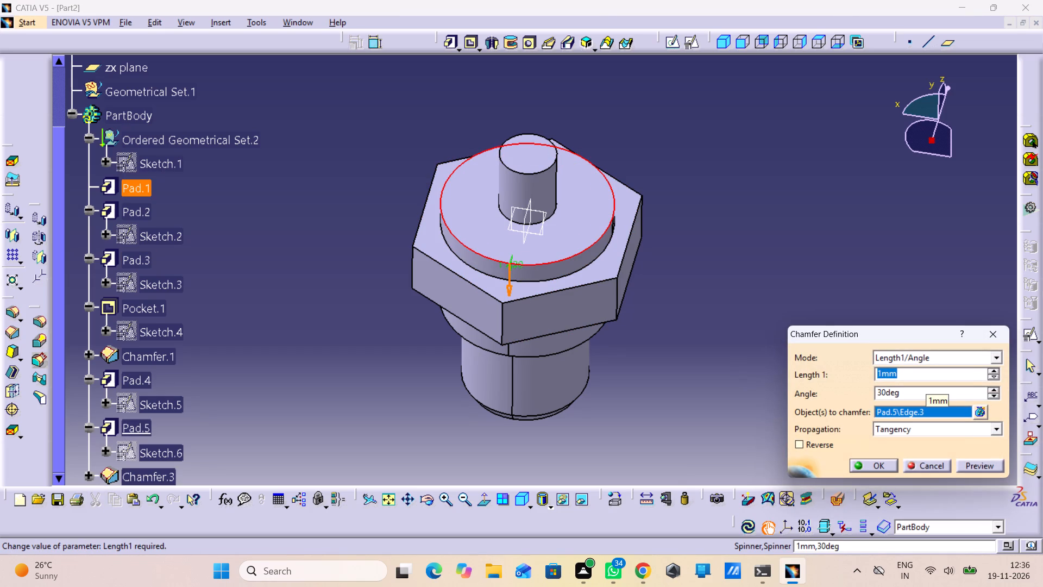
left_click(508, 279)
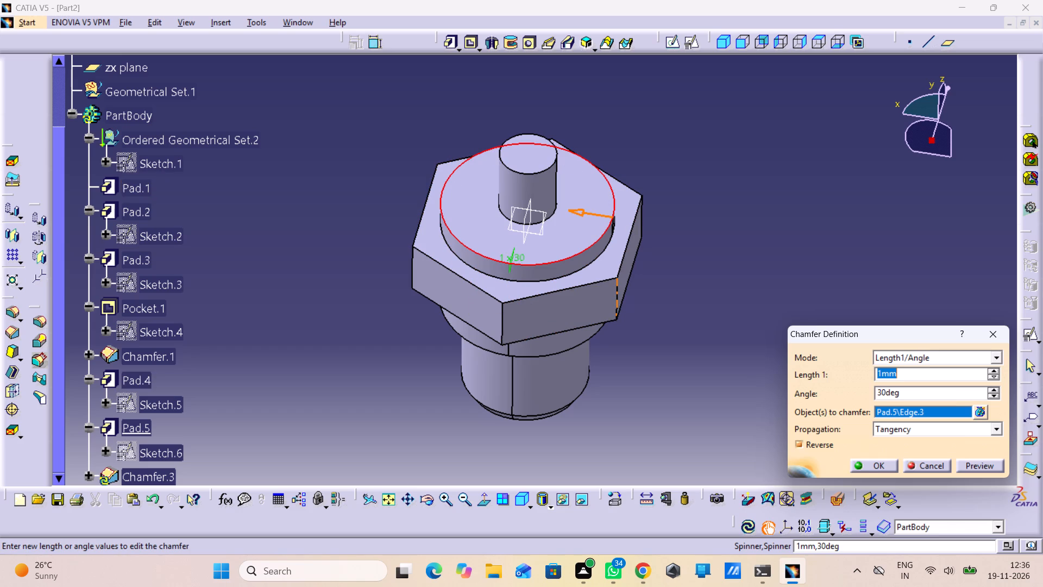
left_click(862, 461)
left_click(781, 461)
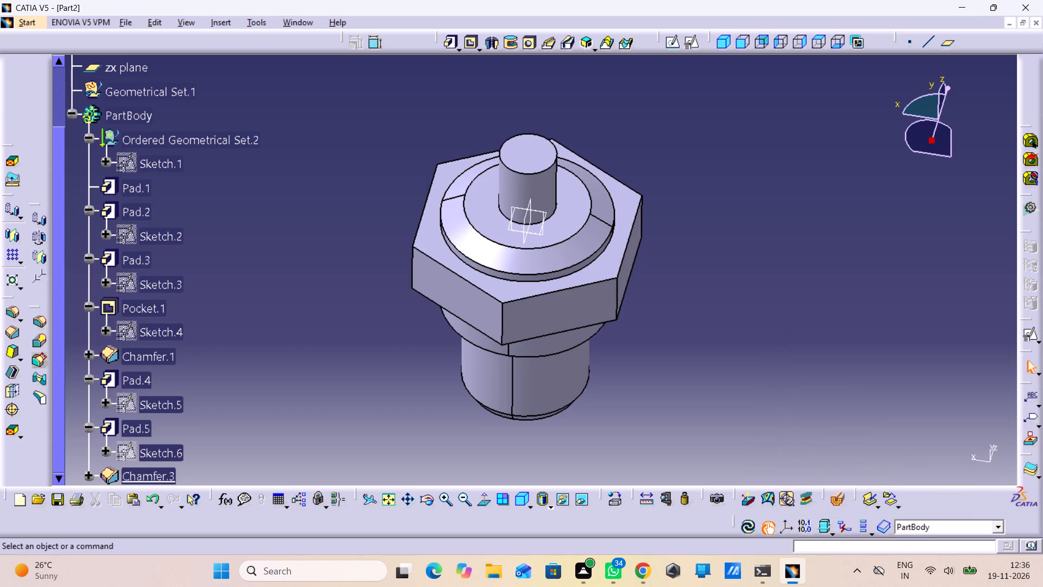
Examine the reversed boss chamfer, the hexagonal head and the pin from several sides.
middle_click_drag(698, 495, 686, 482)
right_click_drag(698, 495, 686, 482)
middle_click_drag(681, 458, 608, 369)
right_click_drag(681, 458, 608, 369)
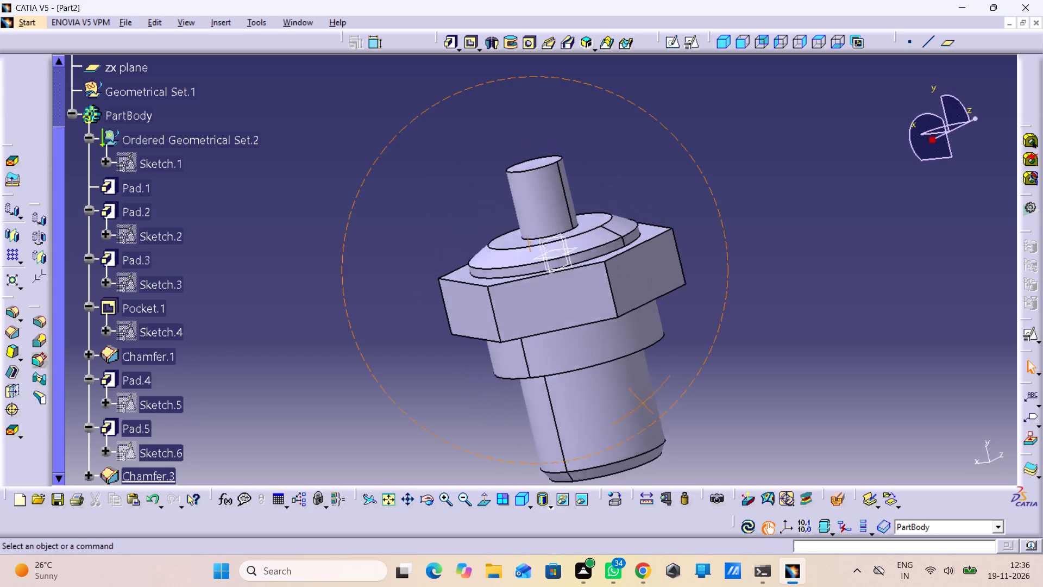
middle_click_drag(608, 369, 620, 454)
right_click_drag(608, 369, 620, 454)
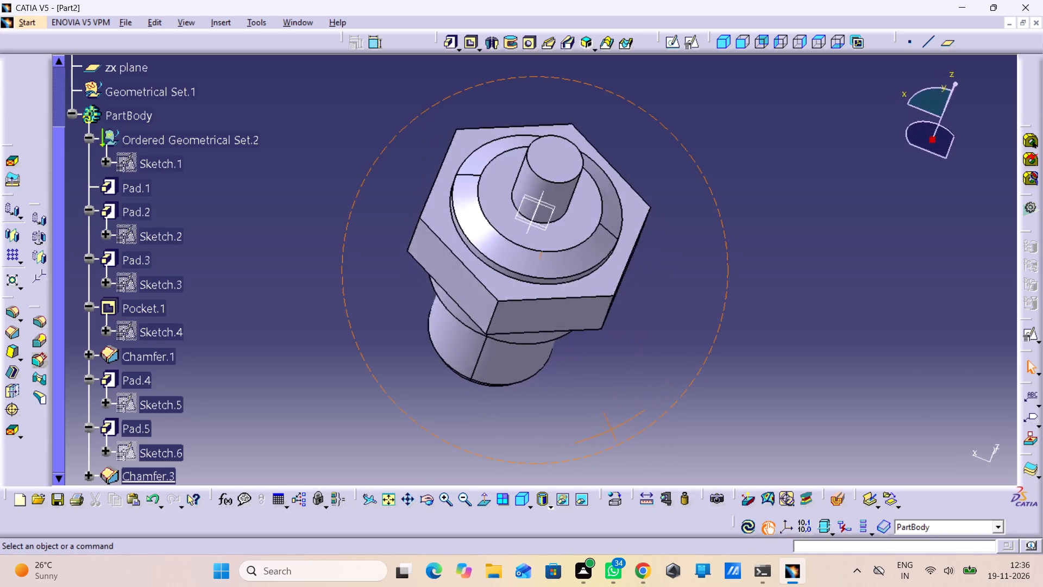
middle_click_drag(620, 454, 568, 411)
right_click_drag(620, 454, 568, 411)
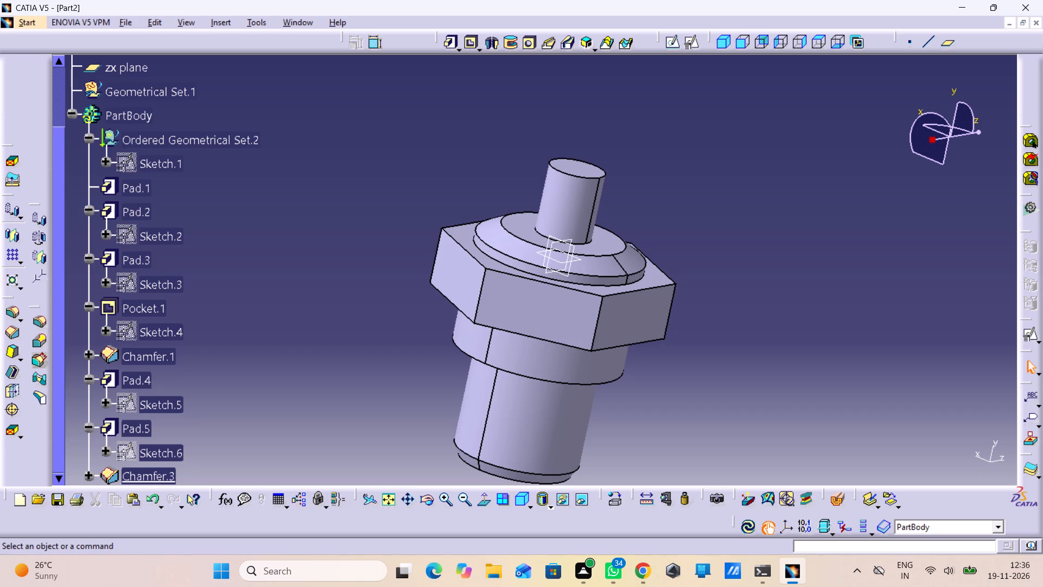
Open the definition of Pad.5, the pin on the boss, to review its length and profile, and close it.
double_click(567, 217)
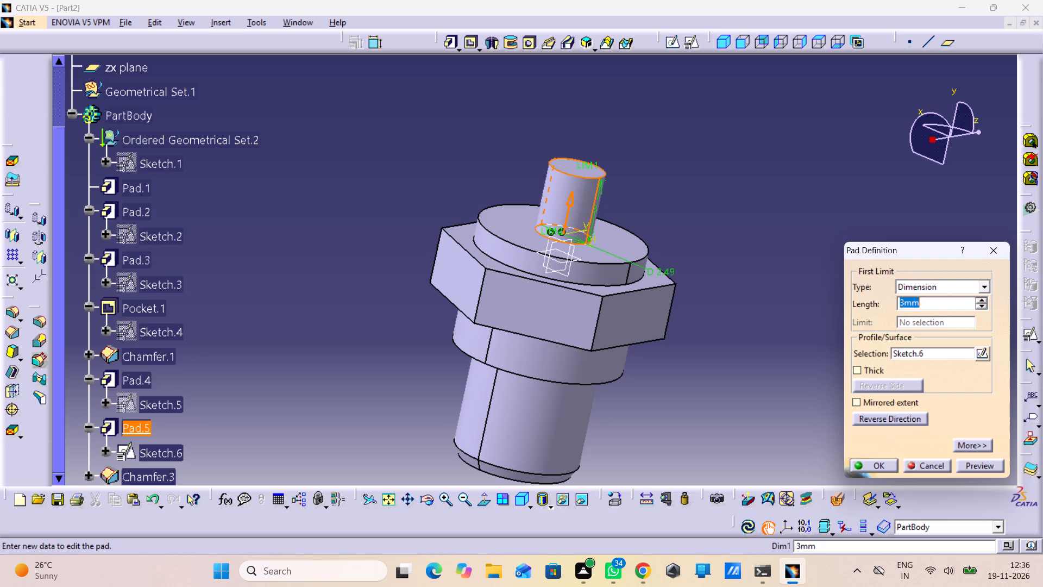
middle_click_drag(702, 447, 672, 400)
right_click_drag(702, 446, 672, 400)
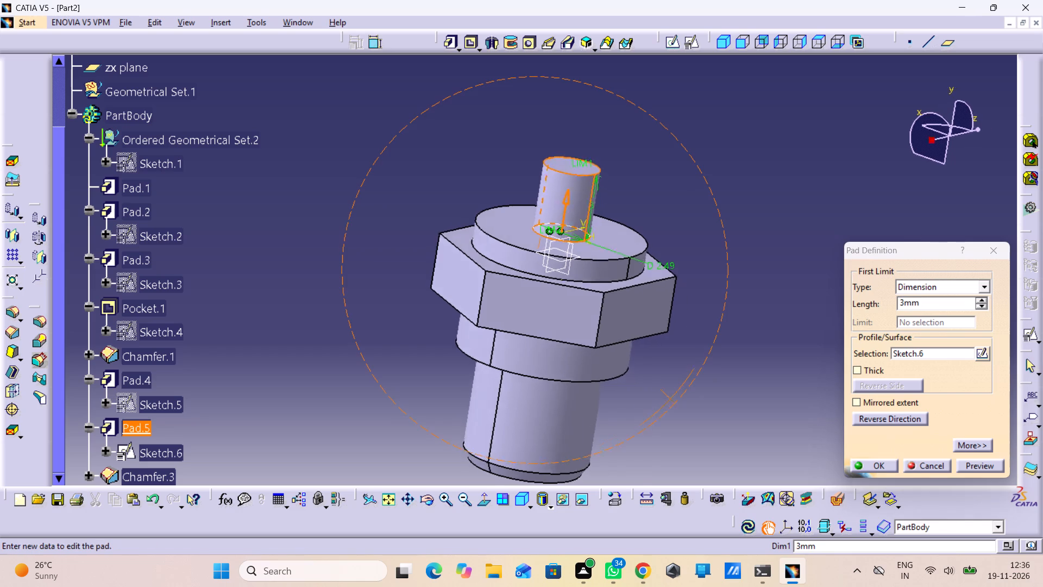
middle_click_drag(672, 400, 557, 382)
right_click_drag(672, 400, 557, 382)
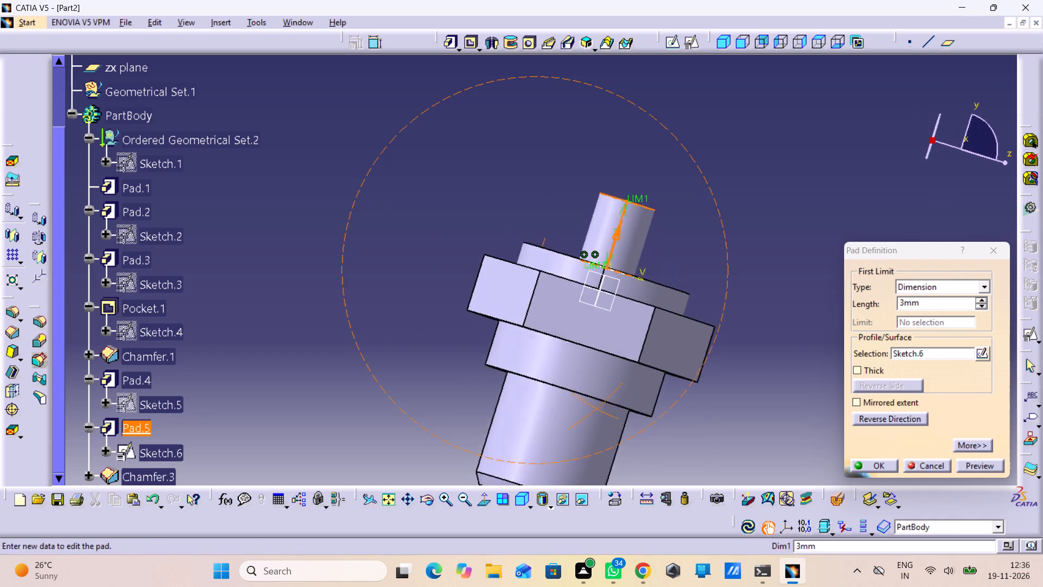
right_click_drag(557, 382, 556, 403)
middle_click_drag(557, 382, 556, 403)
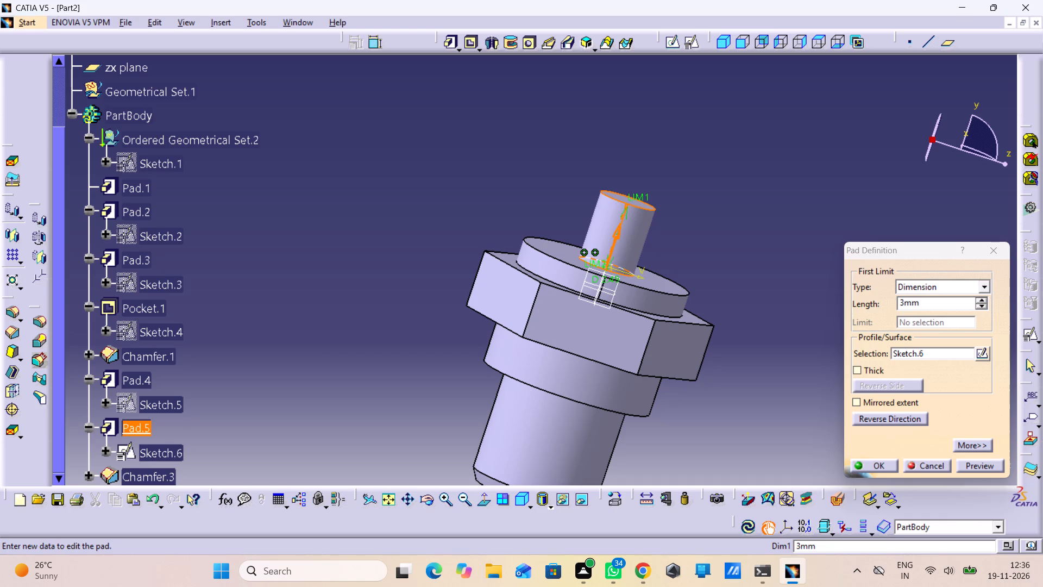
left_click(863, 463)
left_click(734, 423)
Examine the pin, the chamfered boss, the hexagonal head and the shank from different sides.
middle_click_drag(687, 427, 705, 509)
right_click_drag(687, 427, 705, 509)
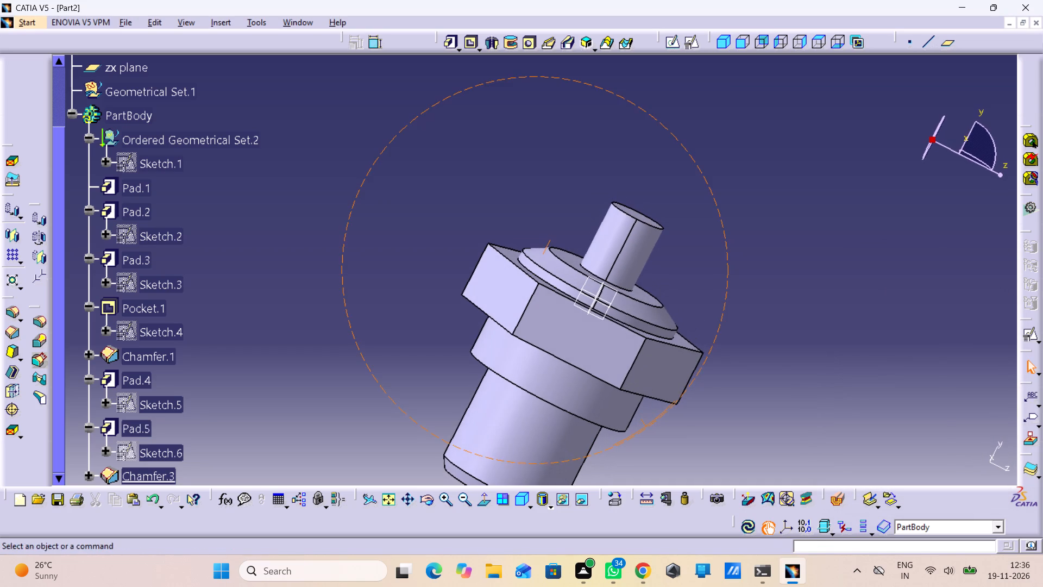
middle_click_drag(432, 182, 309, 345)
right_click_drag(432, 182, 309, 345)
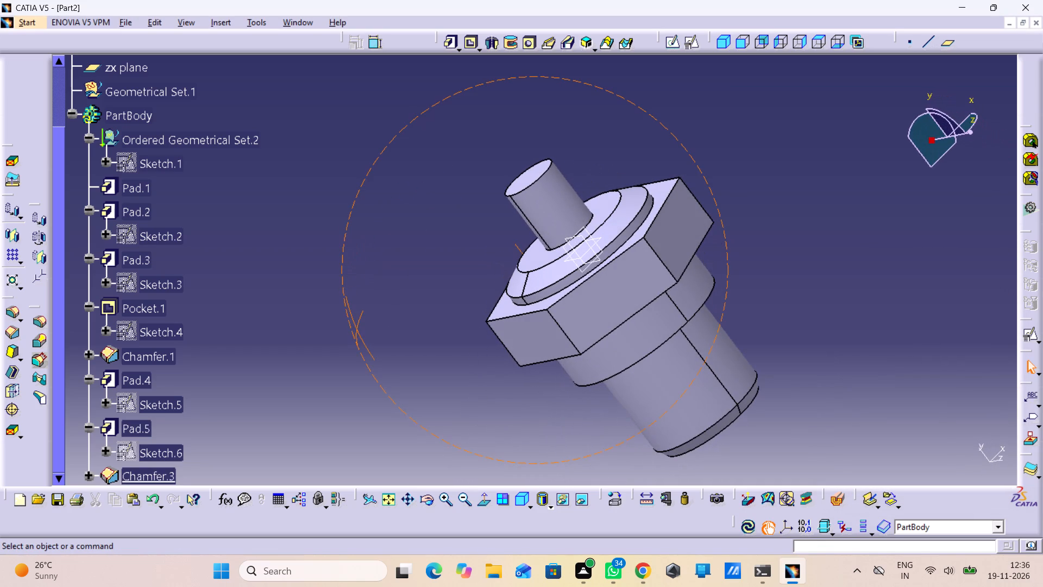
middle_click_drag(425, 265, 794, 316)
right_click_drag(425, 264, 794, 316)
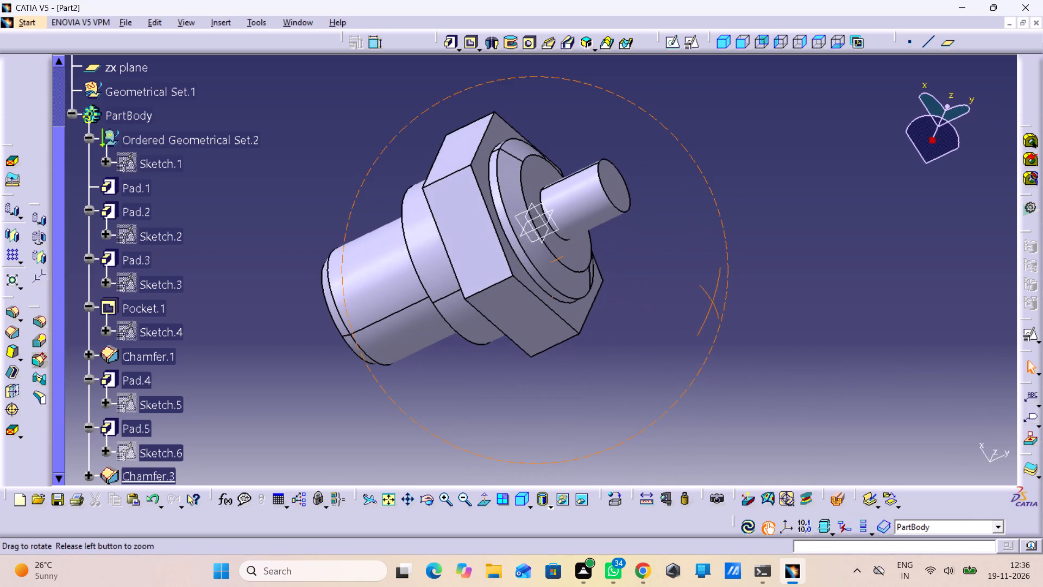
middle_click_drag(794, 316, 795, 316)
right_click_drag(794, 316, 795, 316)
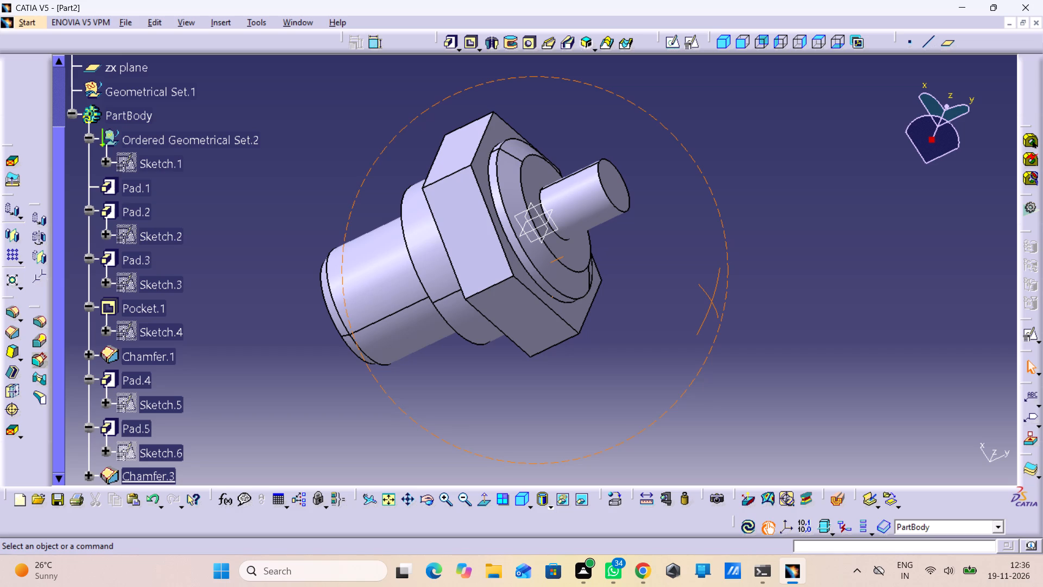
Switch Part2 to the Wireframe and Surface Design workbench.
left_click(25, 18)
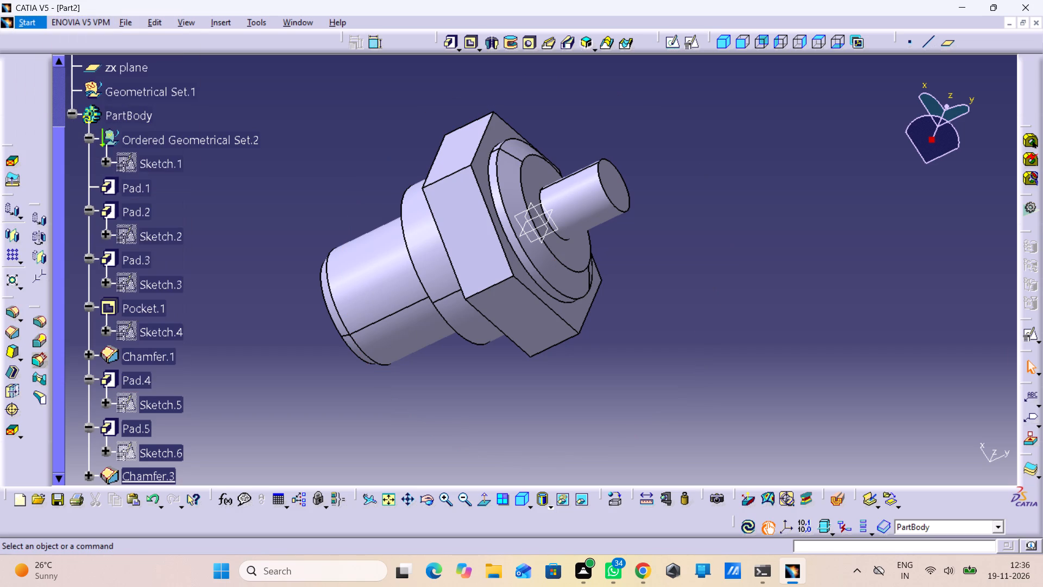
left_click(10, 15)
left_click(198, 117)
left_click(24, 22)
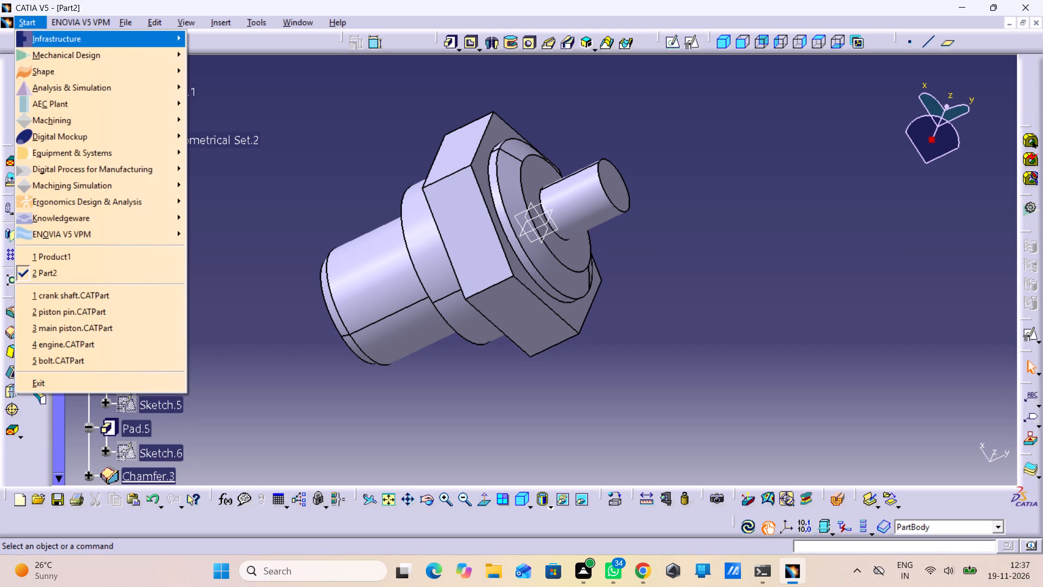
left_click(41, 49)
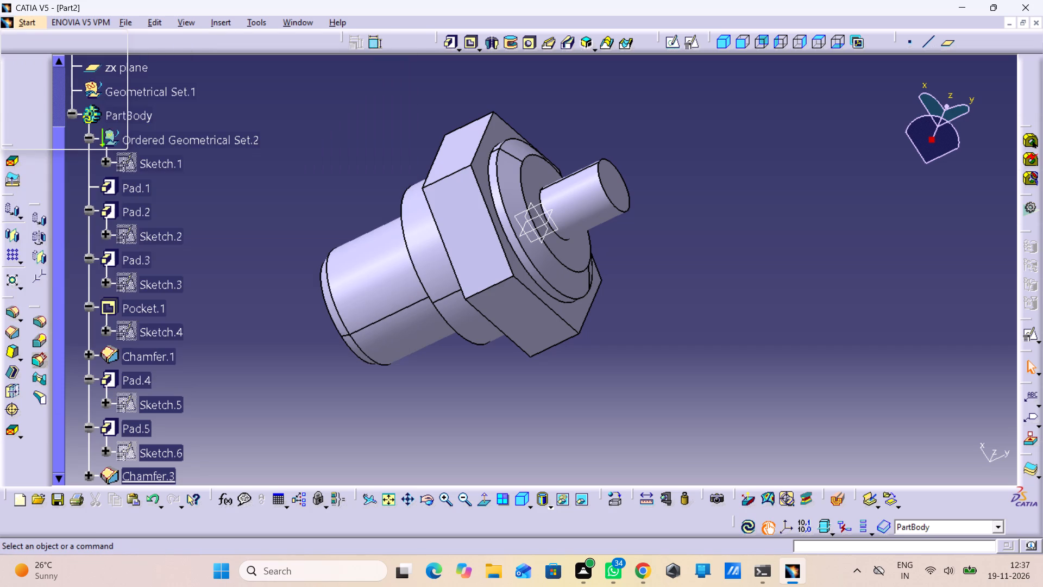
left_click(47, 77)
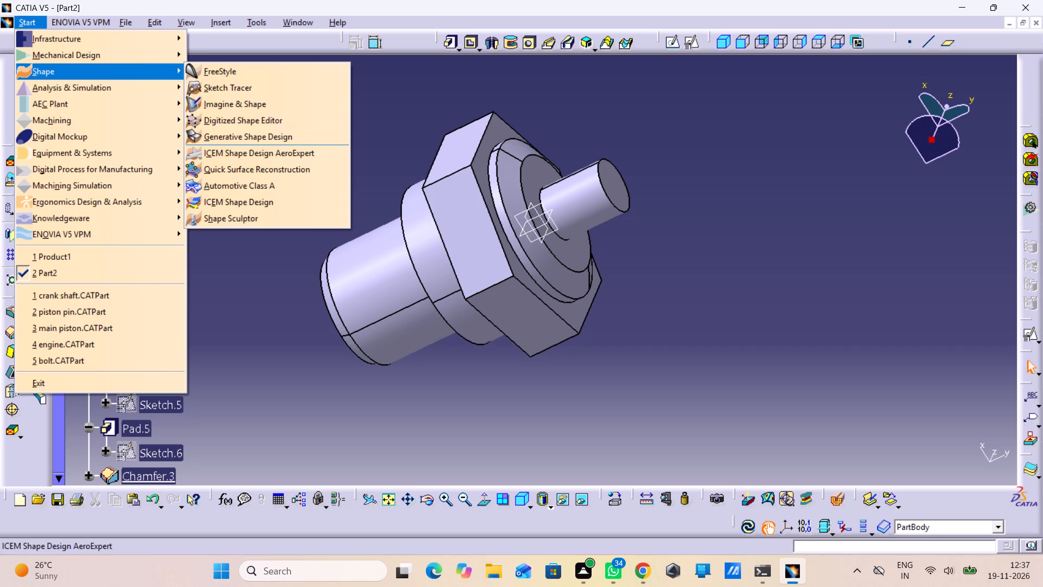
left_click(89, 55)
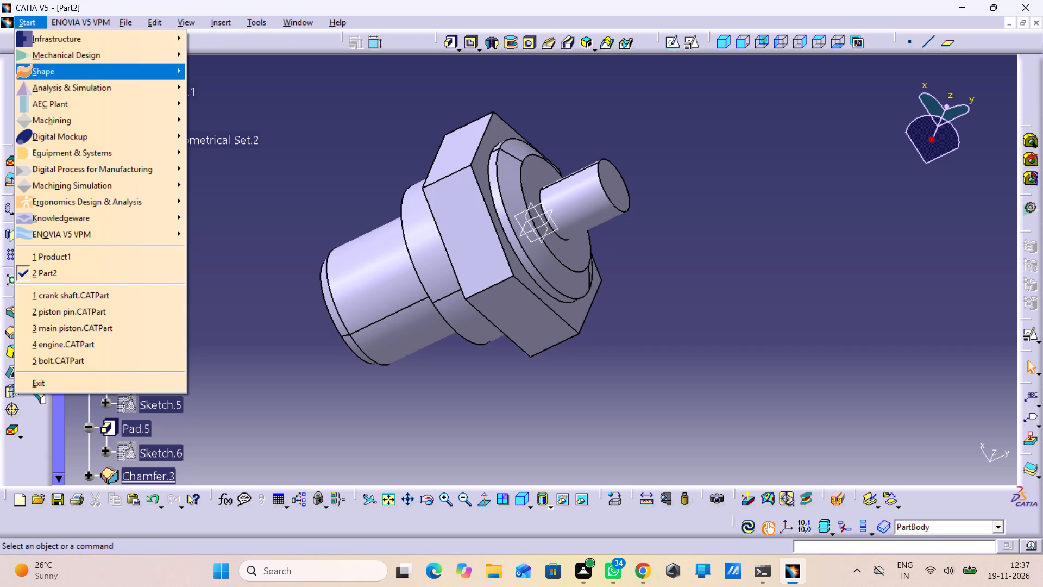
left_click(84, 48)
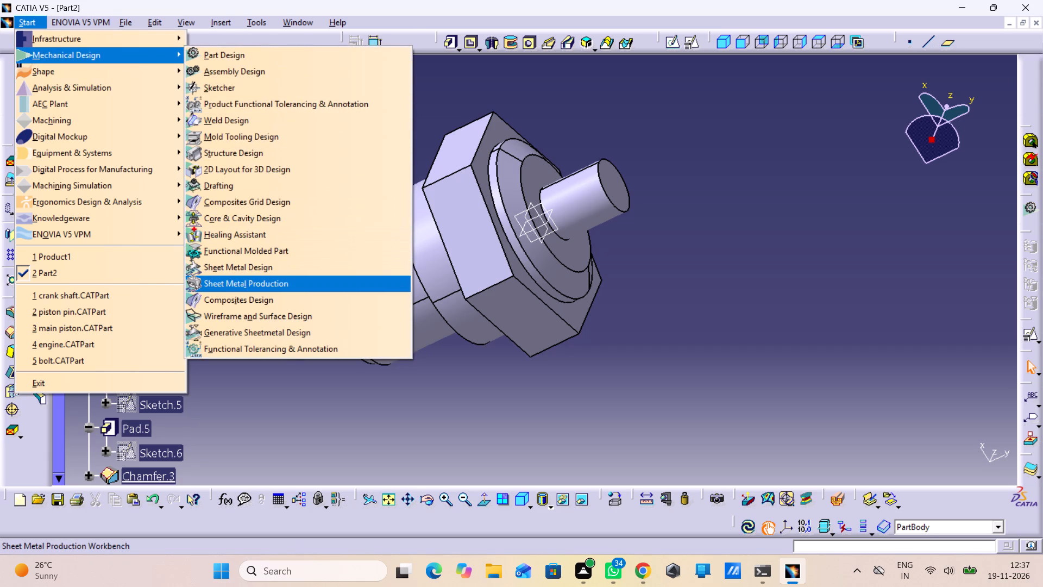
left_click(281, 319)
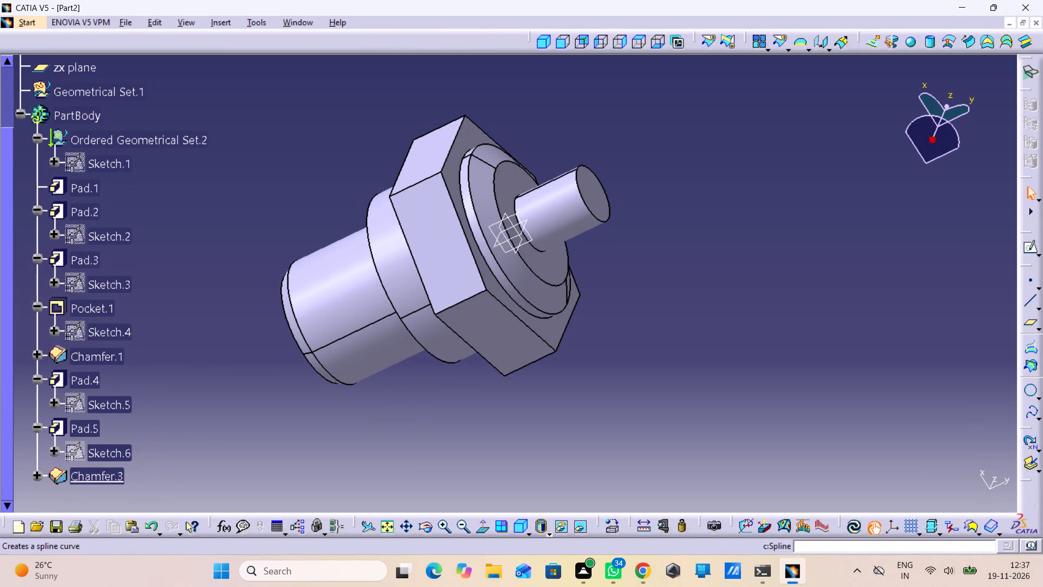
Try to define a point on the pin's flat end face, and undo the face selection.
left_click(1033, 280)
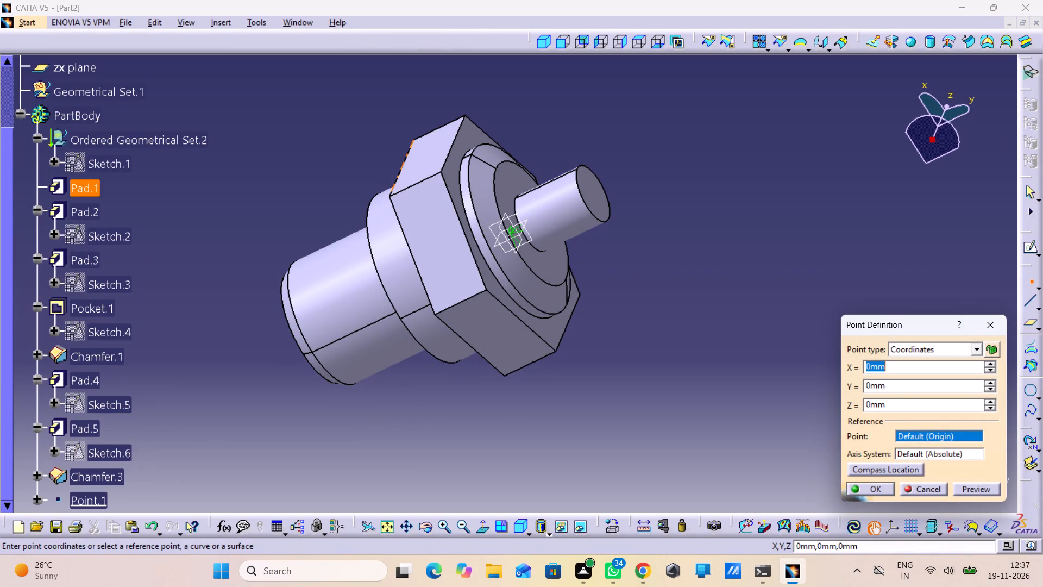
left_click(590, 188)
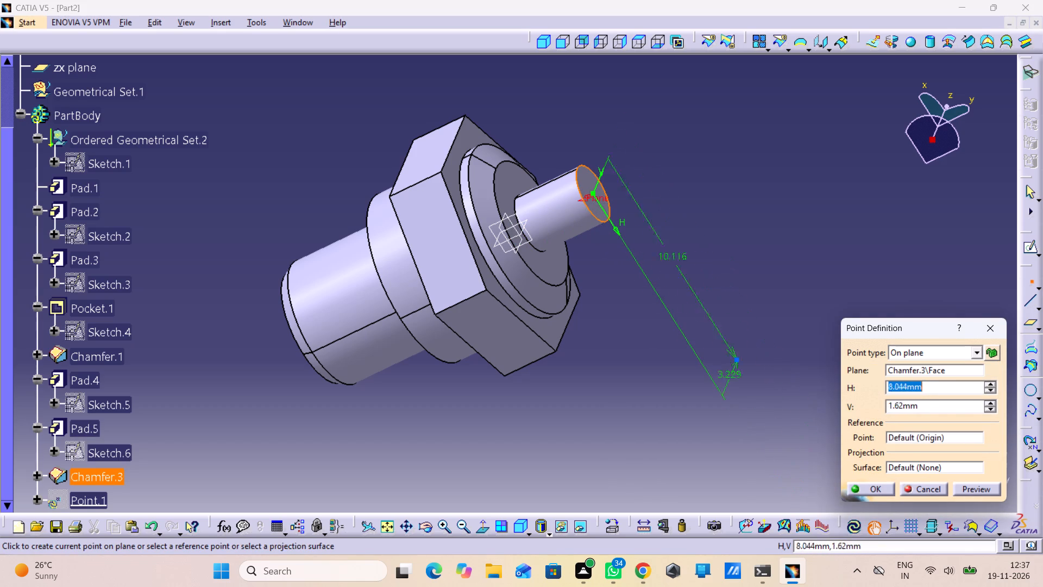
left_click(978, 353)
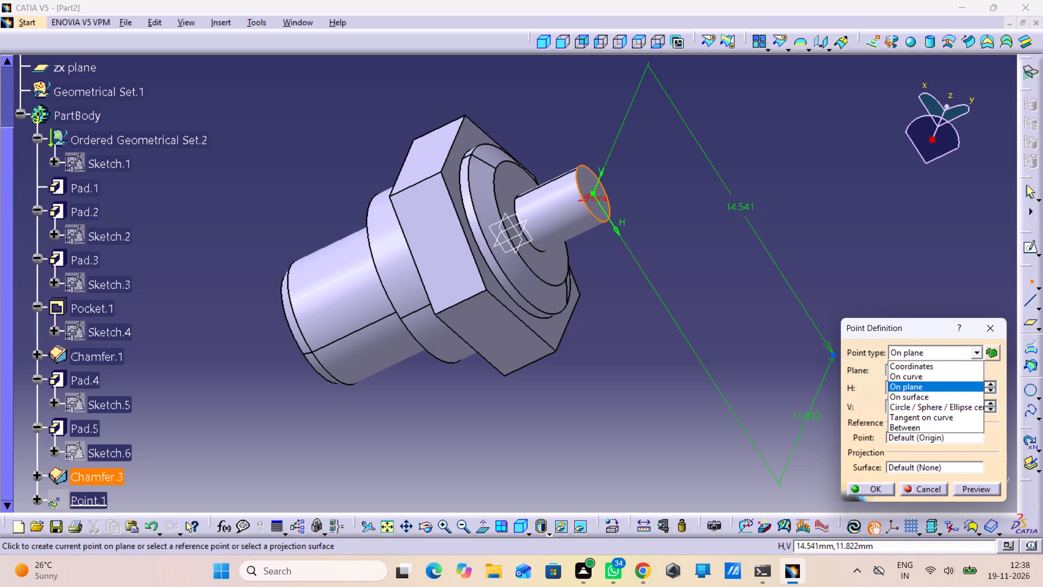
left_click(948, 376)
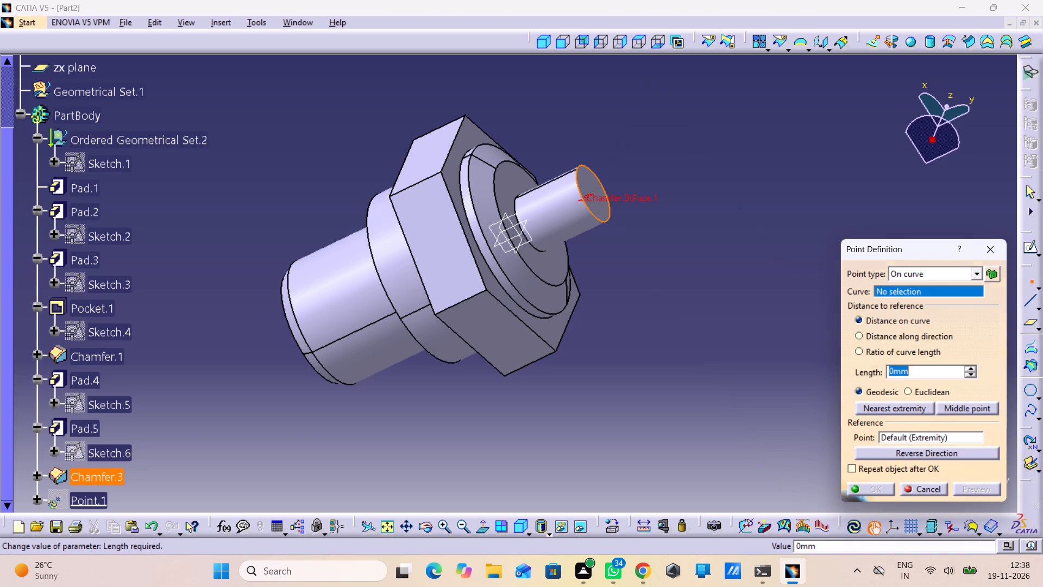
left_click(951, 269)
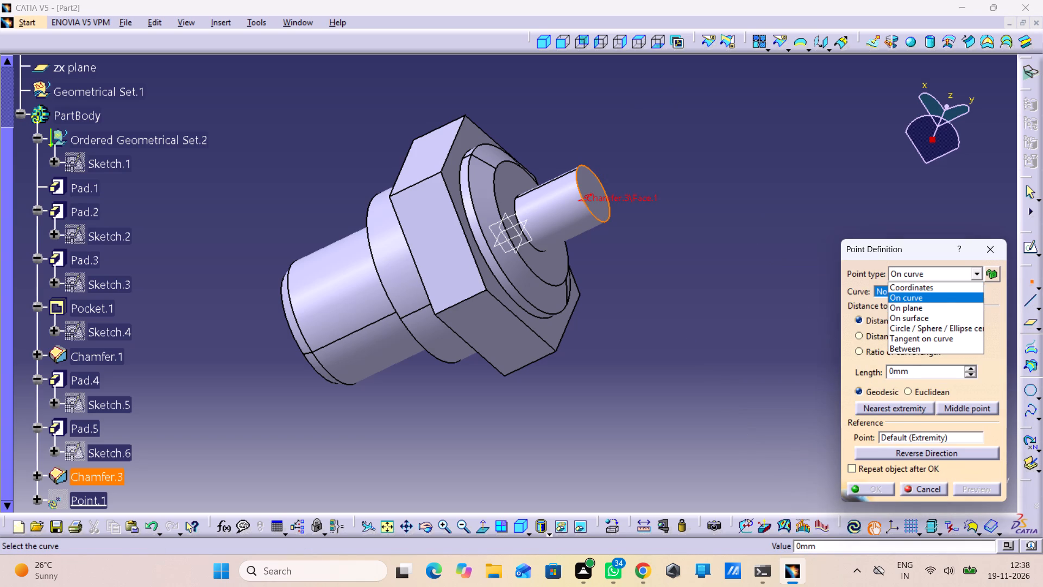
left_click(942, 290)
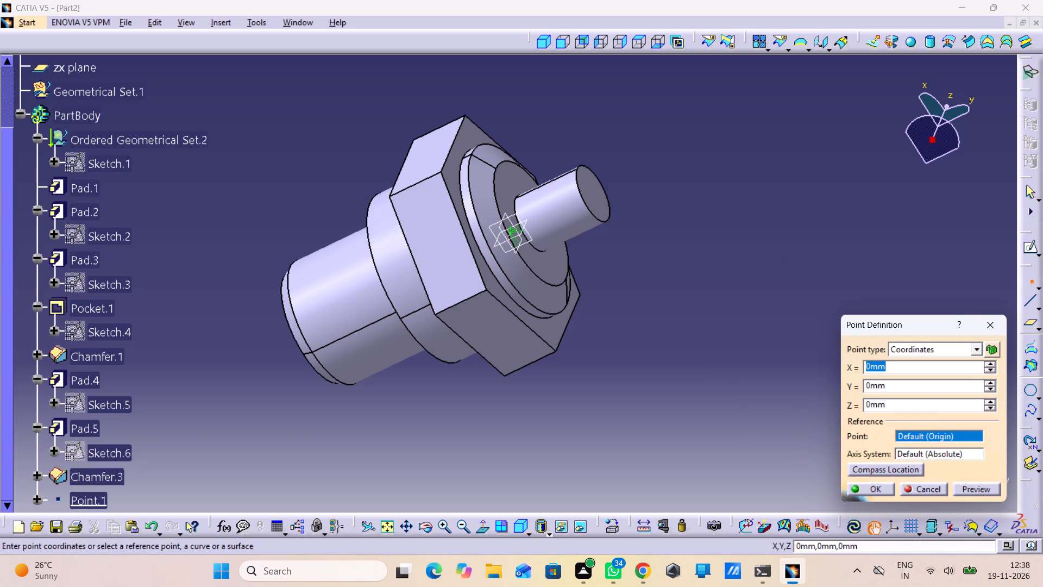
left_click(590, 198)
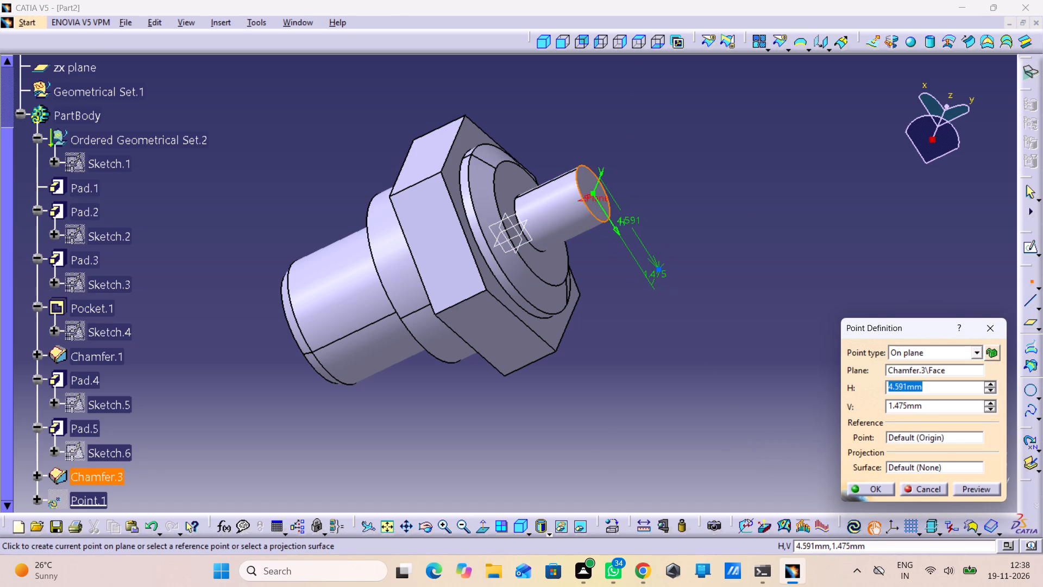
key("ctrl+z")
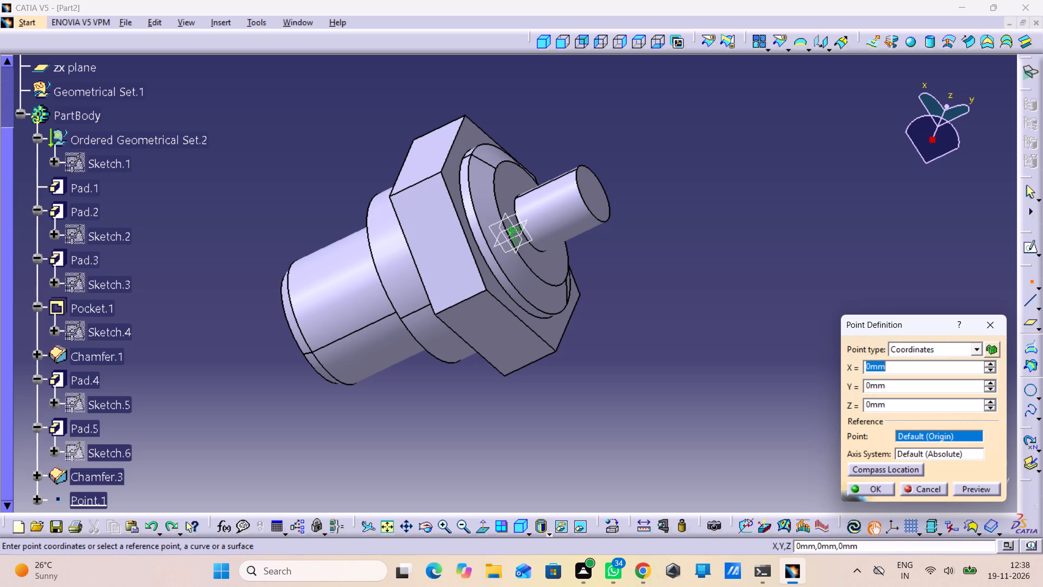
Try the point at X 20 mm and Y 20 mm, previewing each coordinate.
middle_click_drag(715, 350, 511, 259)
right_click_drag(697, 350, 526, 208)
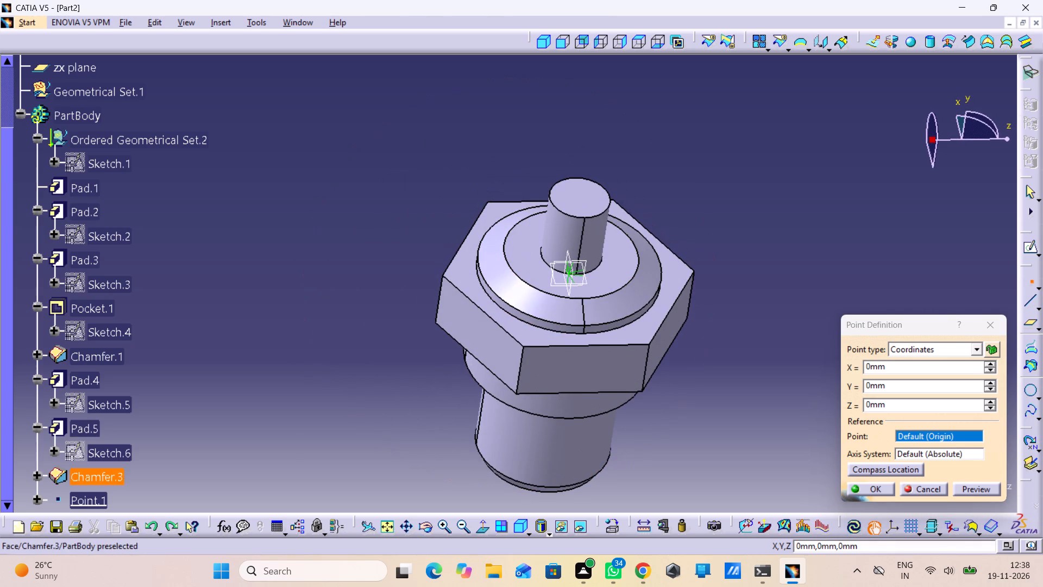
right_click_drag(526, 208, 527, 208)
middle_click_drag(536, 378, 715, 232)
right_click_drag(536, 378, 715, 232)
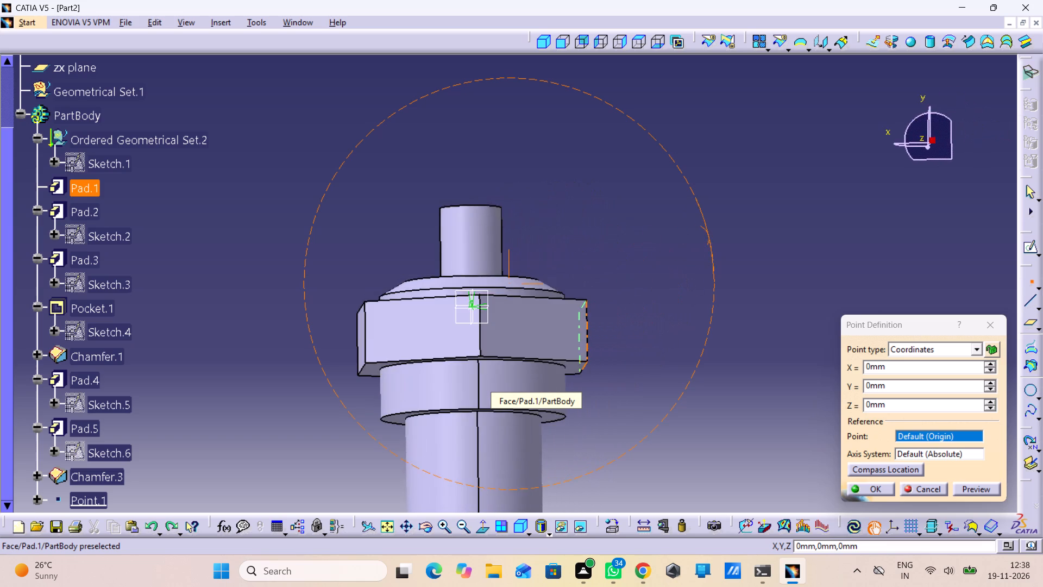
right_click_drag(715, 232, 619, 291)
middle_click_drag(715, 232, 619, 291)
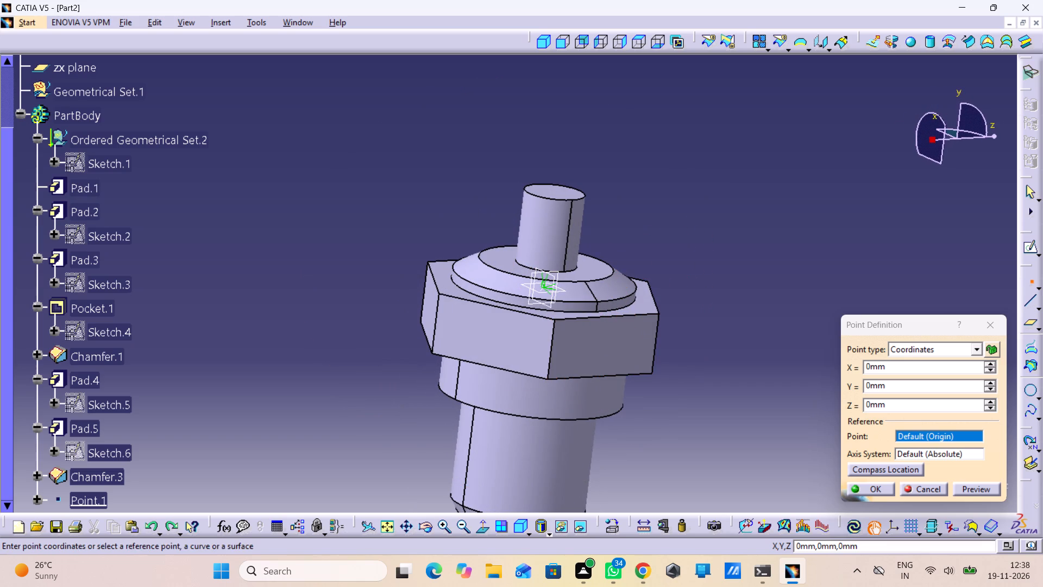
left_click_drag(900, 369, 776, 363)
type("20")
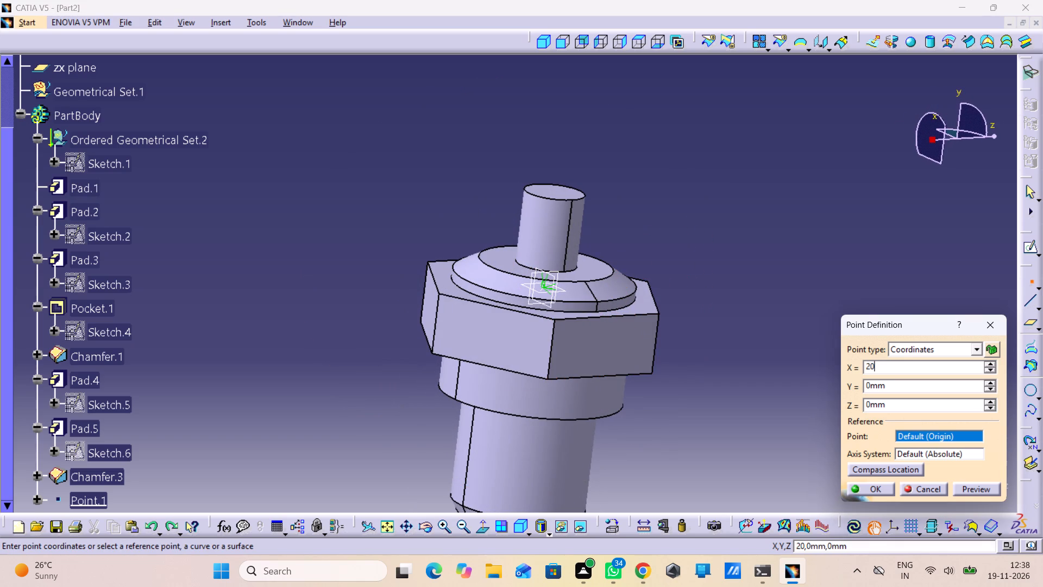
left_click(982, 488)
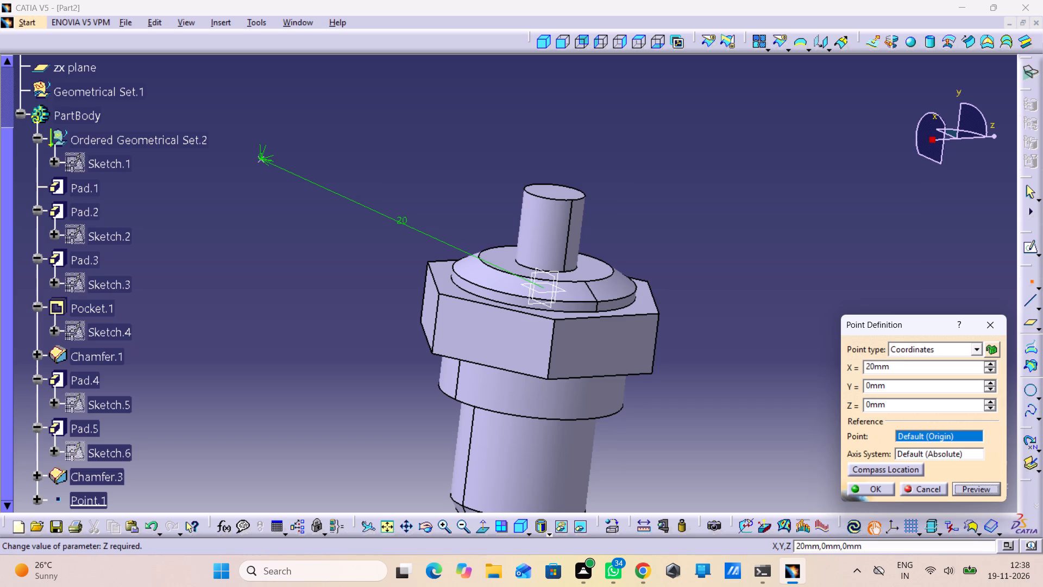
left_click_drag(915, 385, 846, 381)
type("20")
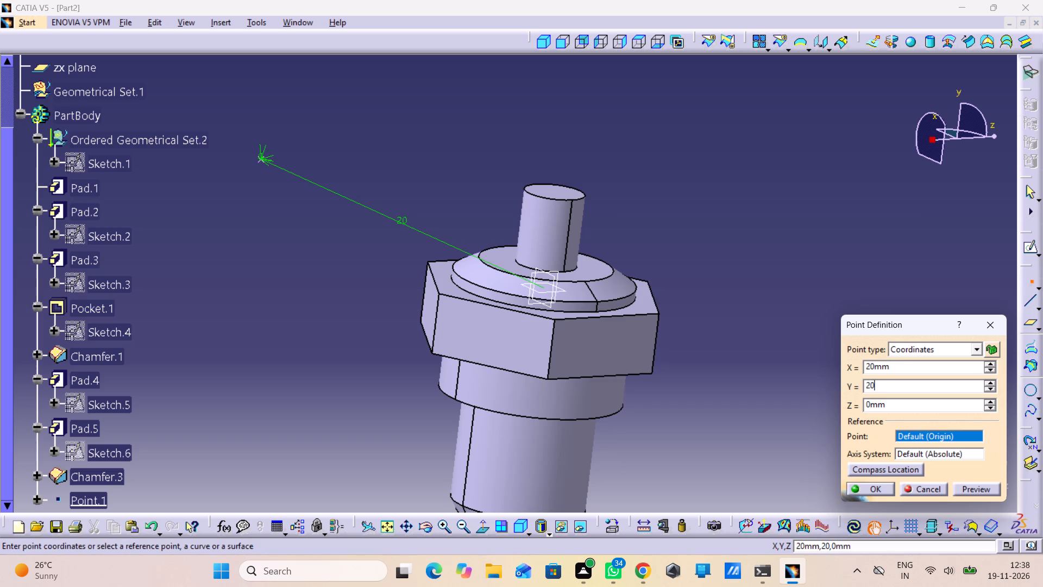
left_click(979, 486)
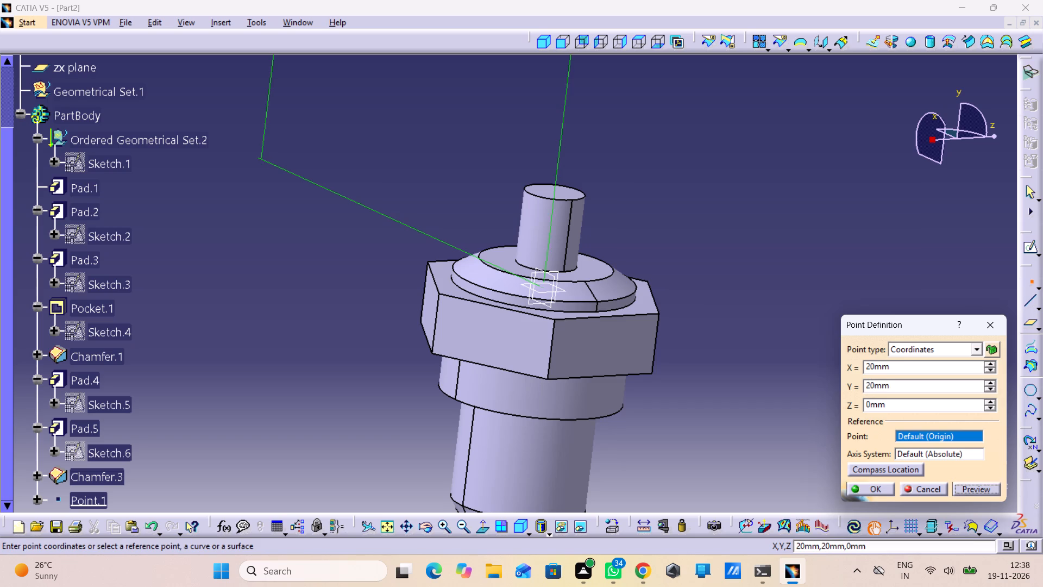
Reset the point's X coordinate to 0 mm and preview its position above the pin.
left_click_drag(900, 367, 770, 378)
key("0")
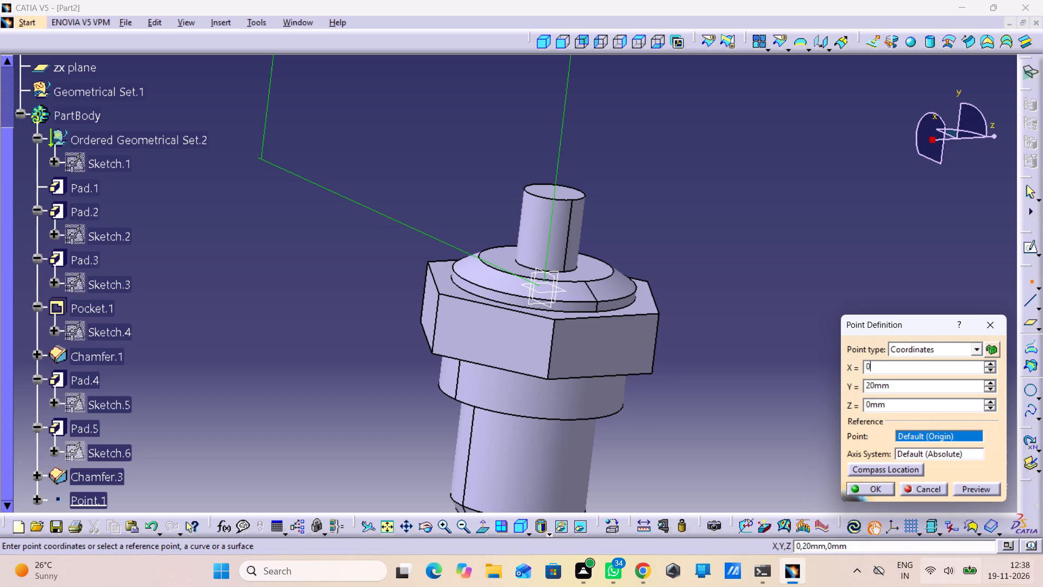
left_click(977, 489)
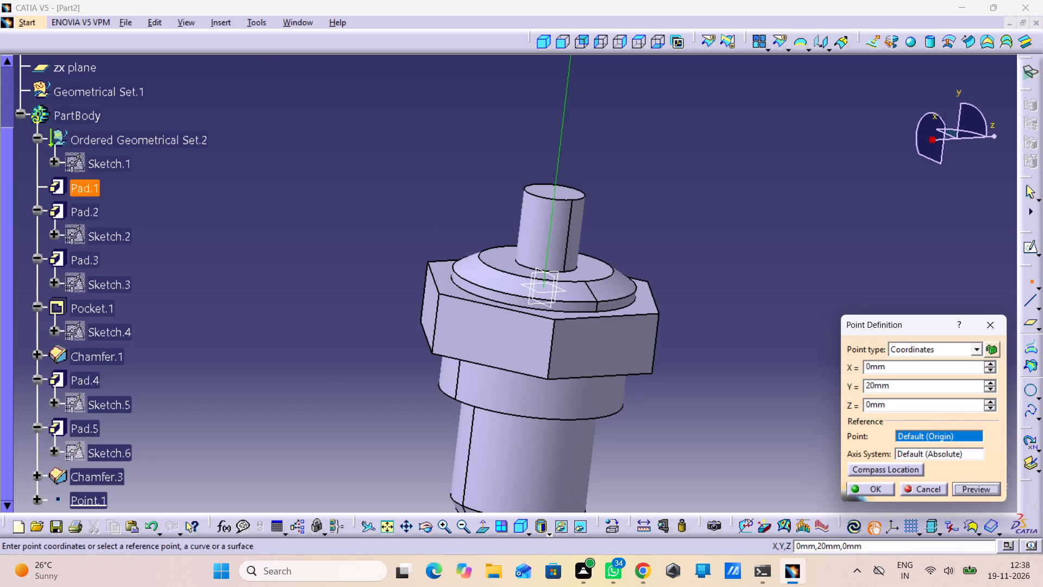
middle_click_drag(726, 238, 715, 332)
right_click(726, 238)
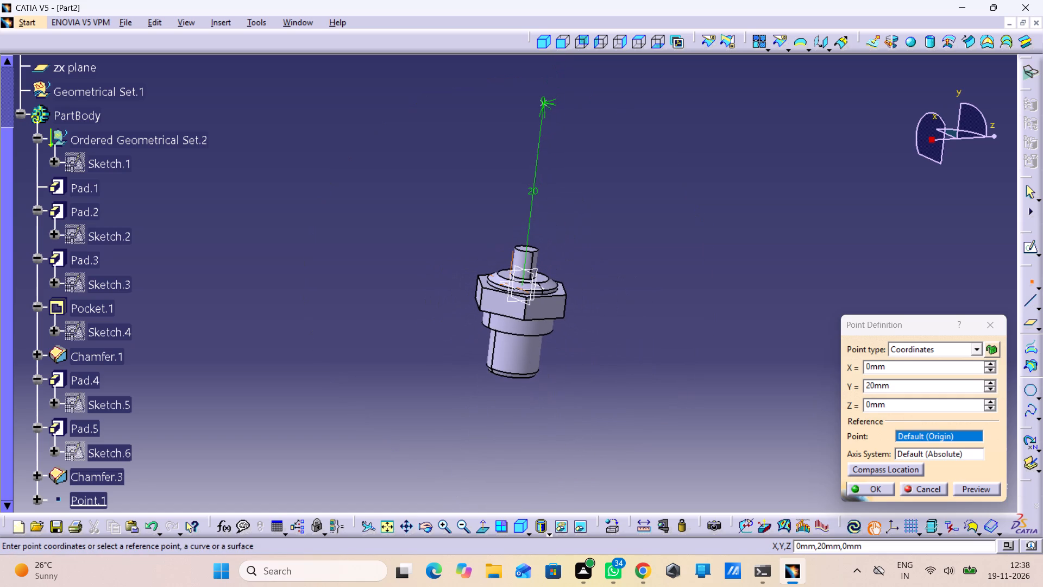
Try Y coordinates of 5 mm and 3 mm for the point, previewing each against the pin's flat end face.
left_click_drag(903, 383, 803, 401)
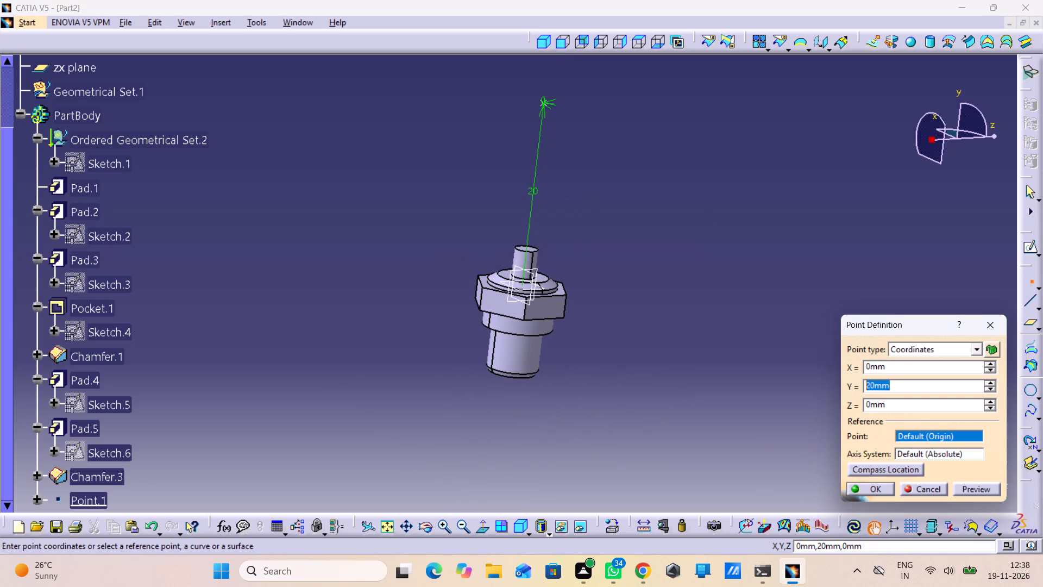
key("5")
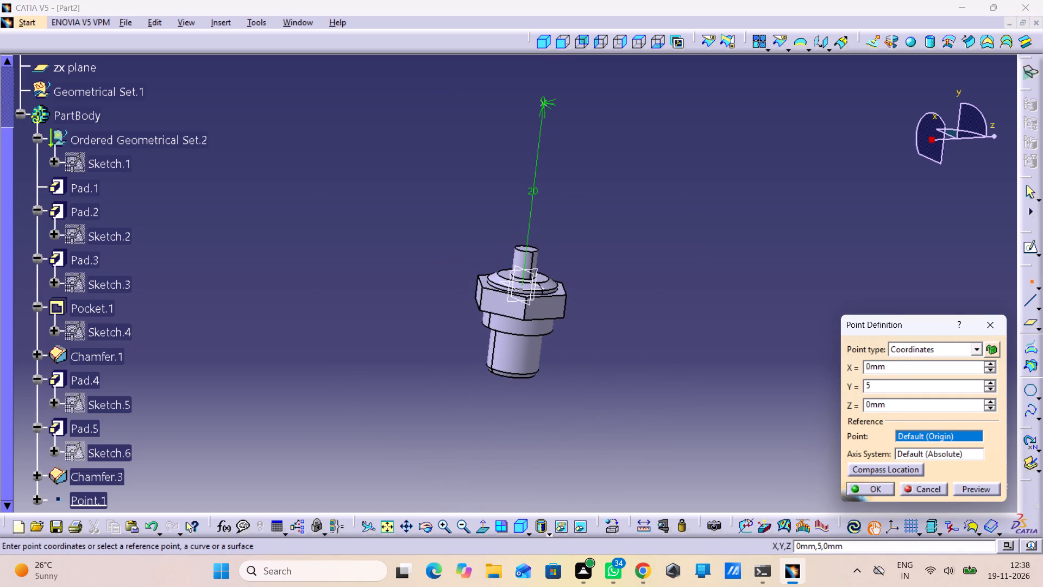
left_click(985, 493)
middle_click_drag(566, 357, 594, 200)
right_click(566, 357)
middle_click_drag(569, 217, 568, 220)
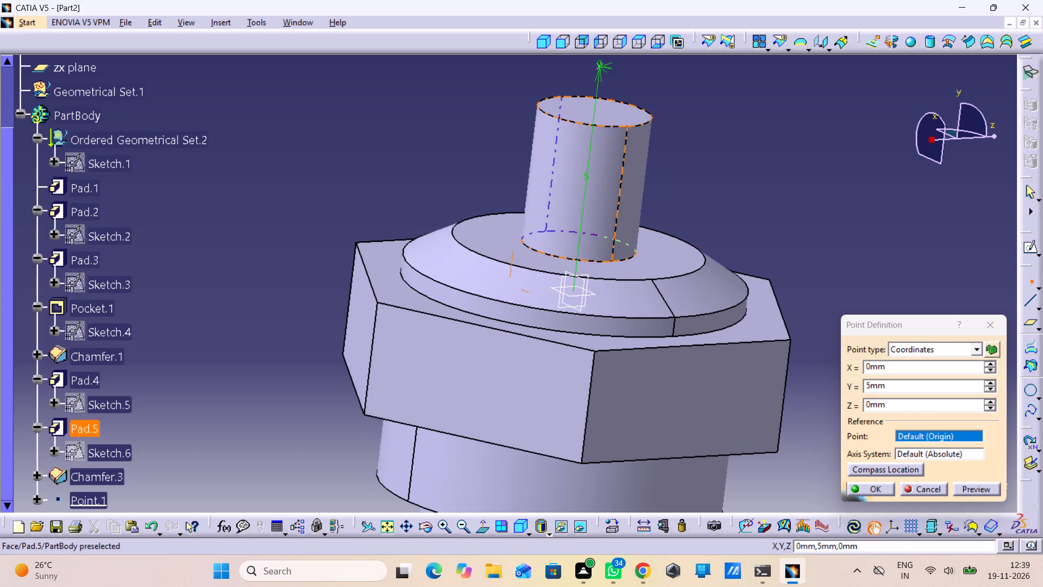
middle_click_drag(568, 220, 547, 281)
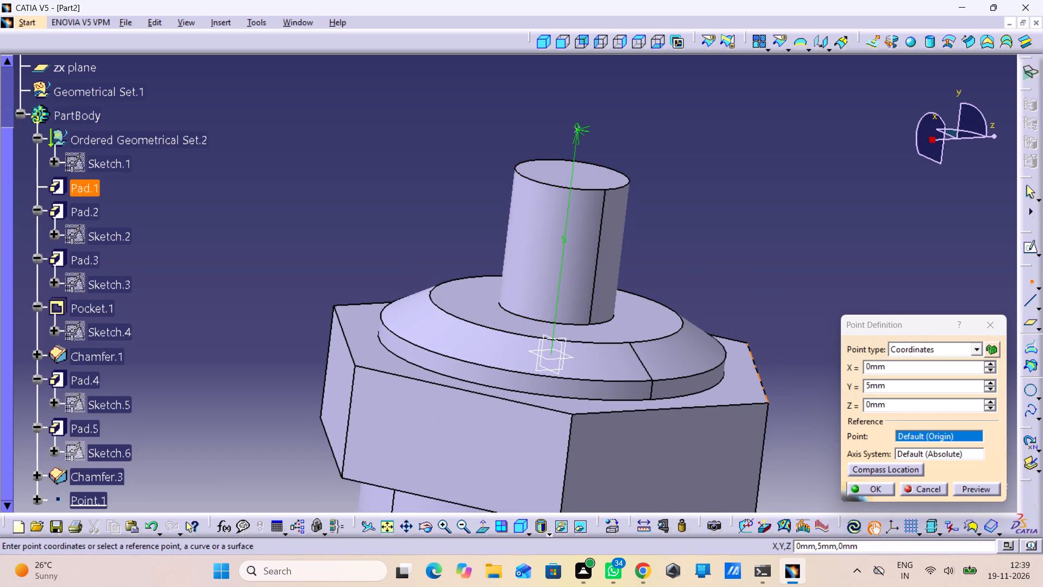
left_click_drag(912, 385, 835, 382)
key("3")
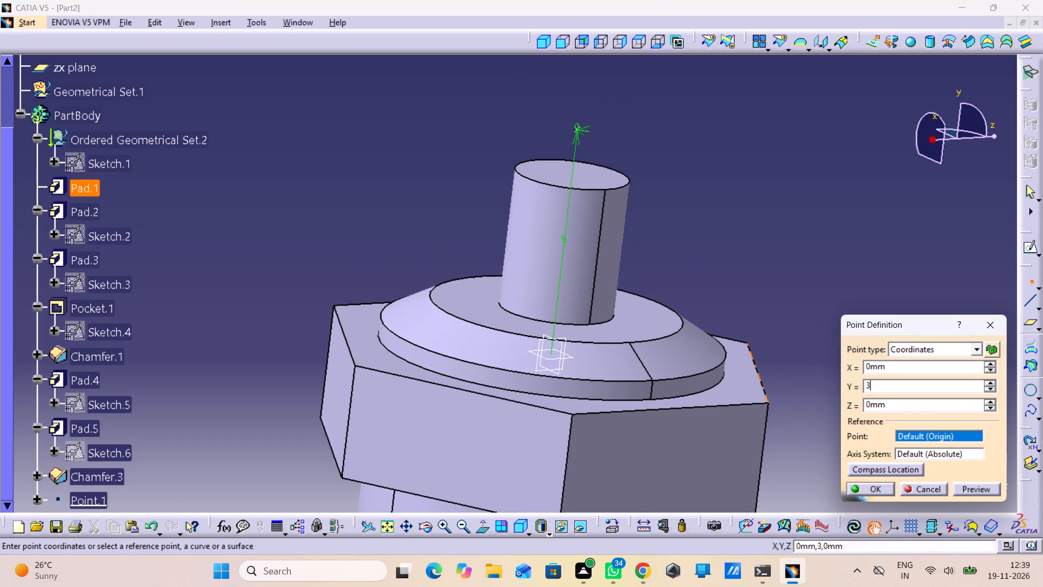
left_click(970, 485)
Set the point's Y coordinate to 4 mm and check its previewed position against the pin's flat end face.
left_click_drag(902, 380, 819, 379)
key("4")
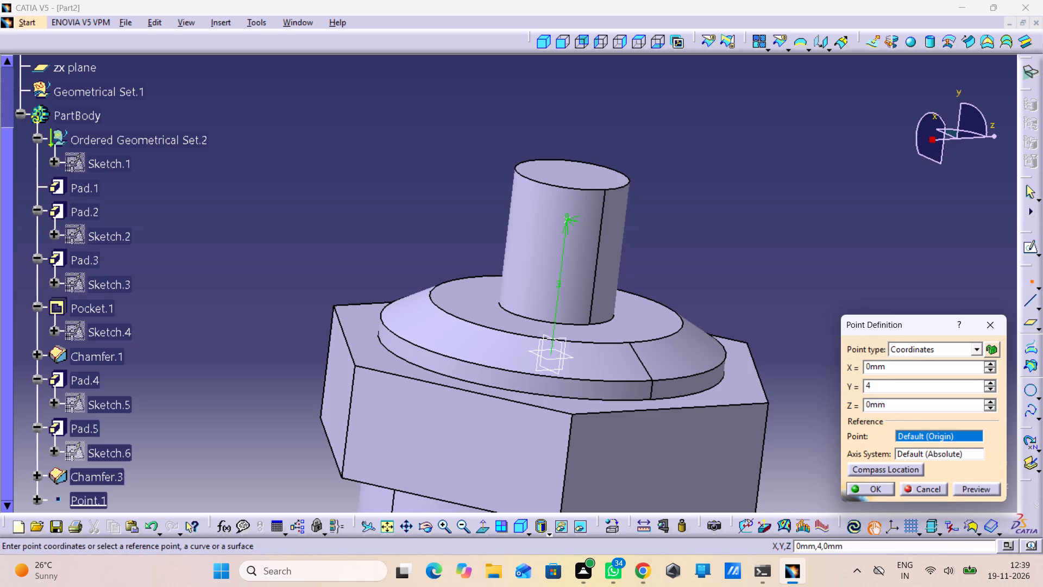
left_click(977, 489)
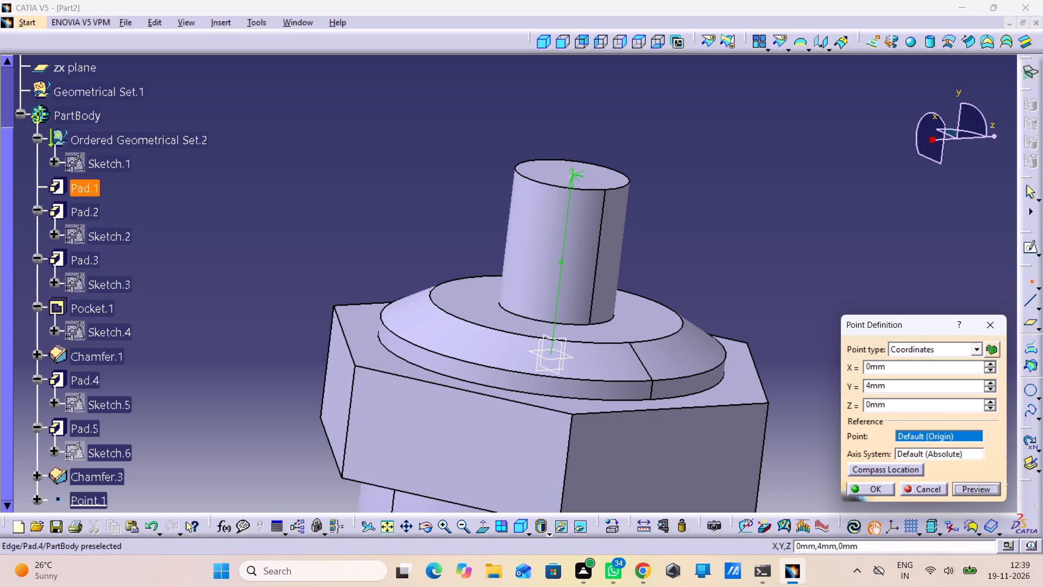
middle_click_drag(667, 392, 711, 298)
right_click_drag(667, 390, 711, 298)
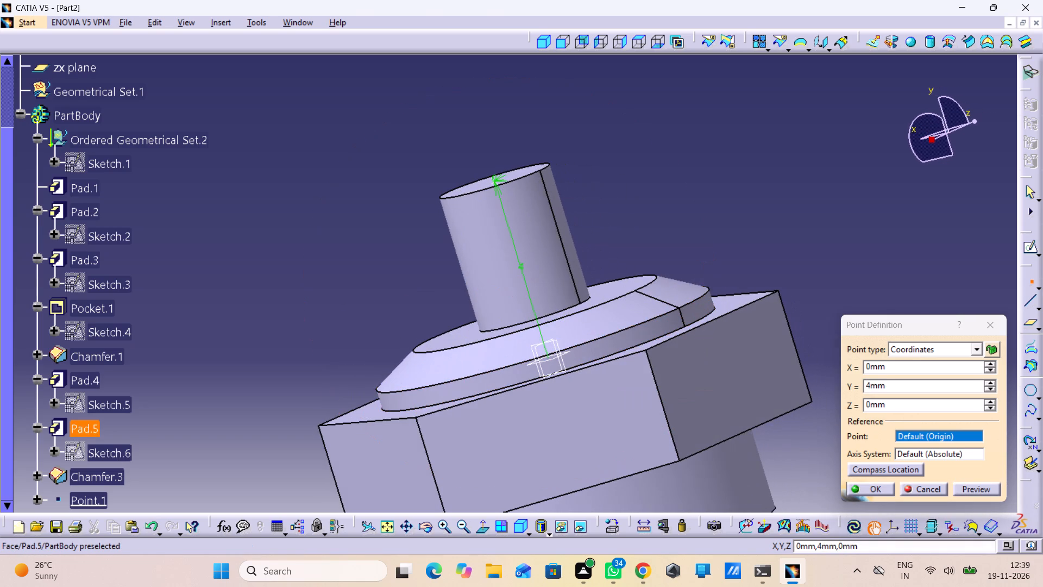
middle_click_drag(375, 243, 501, 194)
right_click_drag(379, 240, 501, 194)
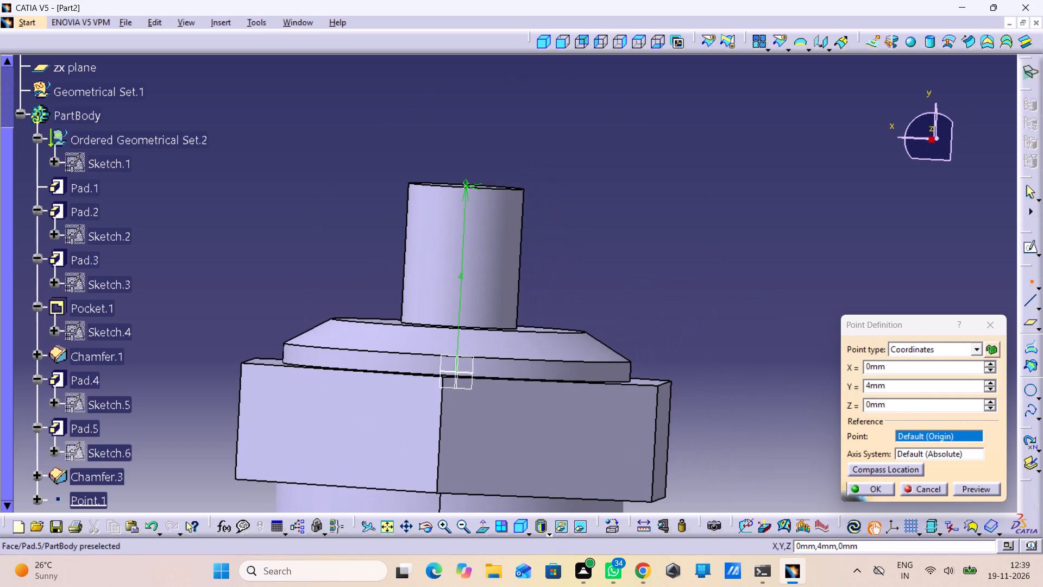
middle_click_drag(467, 209, 476, 130)
right_click(467, 209)
middle_click_drag(417, 140, 428, 211)
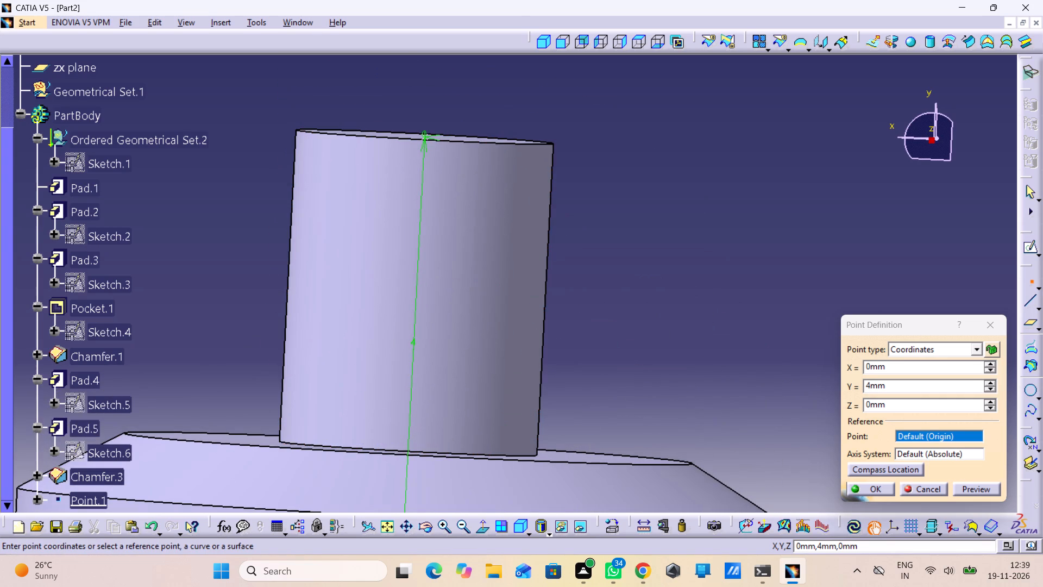
left_click(230, 172)
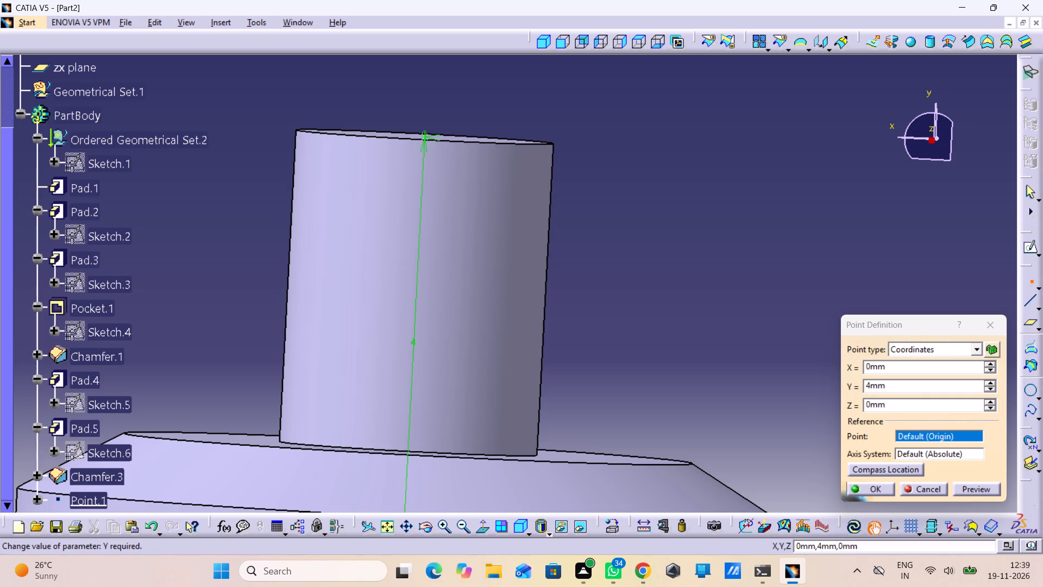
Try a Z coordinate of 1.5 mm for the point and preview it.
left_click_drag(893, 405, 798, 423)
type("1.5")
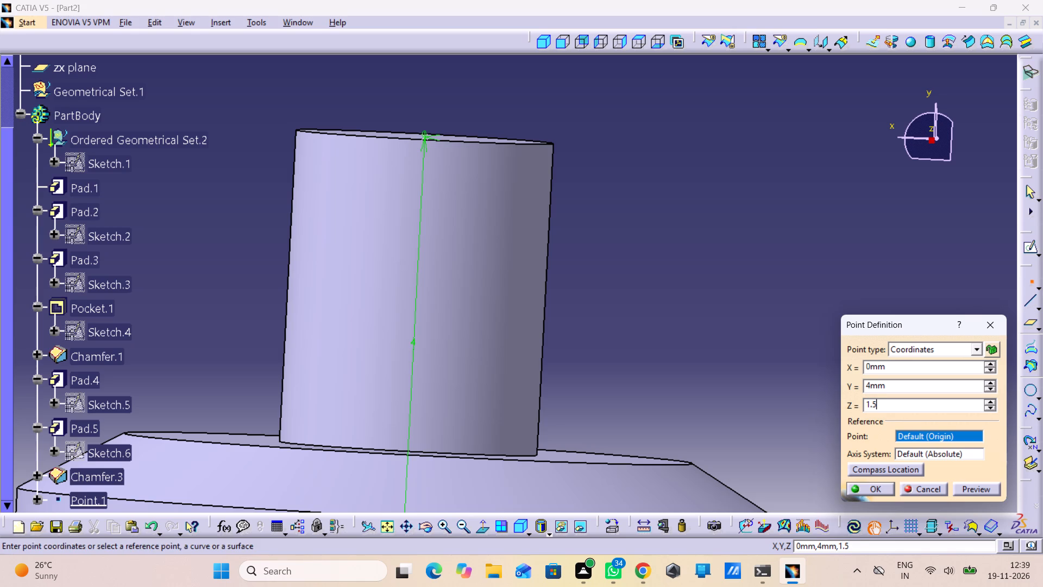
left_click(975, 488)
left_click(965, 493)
Examine the previewed point's position relative to the edge of the pin's end face from above and from the side.
middle_click_drag(442, 116, 436, 140)
right_click_drag(436, 133, 436, 140)
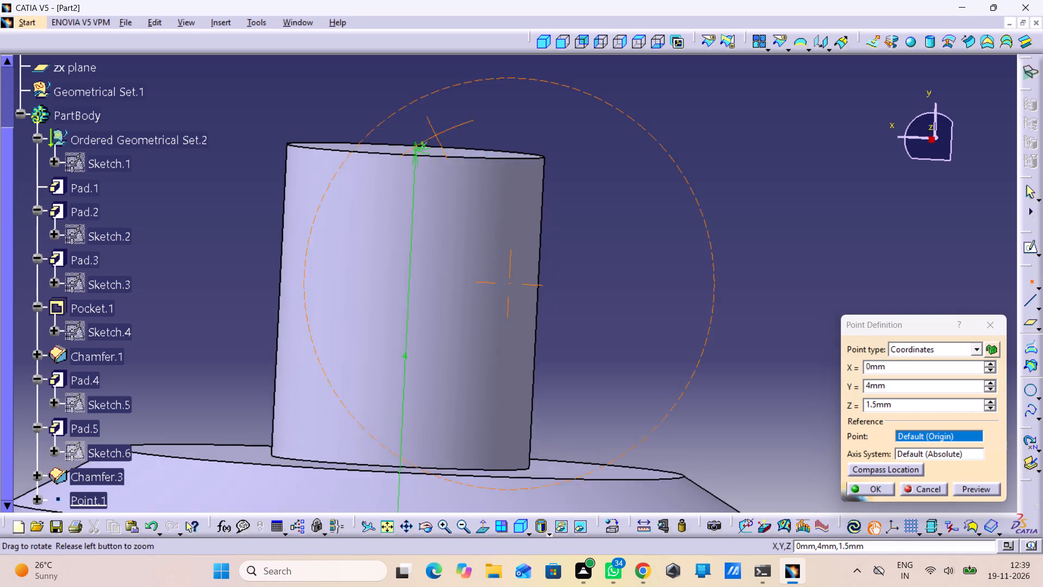
right_click_drag(436, 140, 428, 198)
middle_click_drag(436, 140, 425, 195)
middle_click_drag(425, 163, 470, 307)
scroll(450, 273, "down", 1)
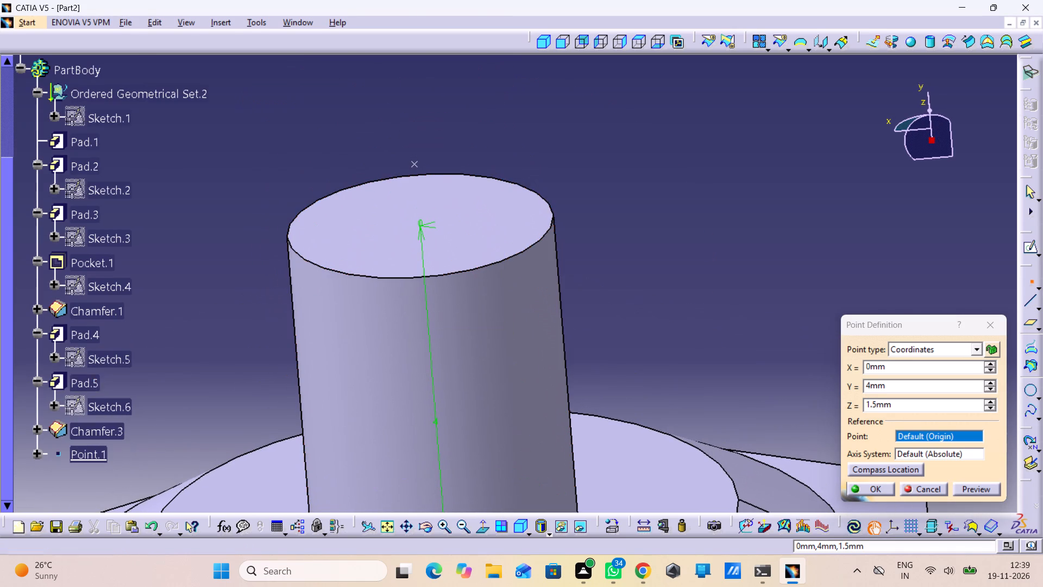
middle_click_drag(395, 344, 510, 292)
right_click_drag(395, 344, 510, 292)
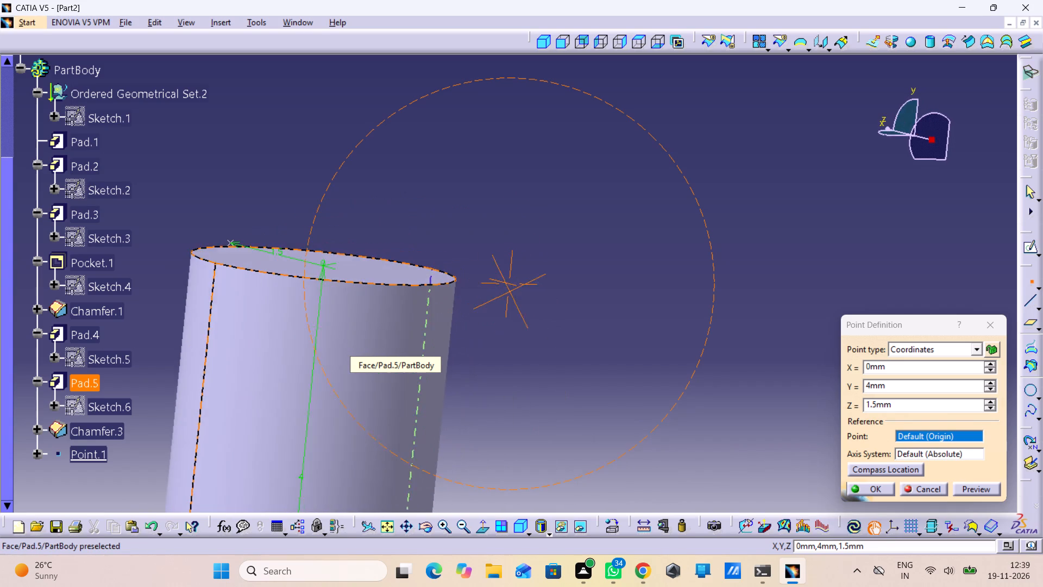
right_click_drag(510, 292, 517, 292)
middle_click_drag(510, 292, 514, 289)
middle_click_drag(388, 349, 533, 334)
middle_click_drag(341, 323, 372, 314)
right_click_drag(349, 323, 372, 314)
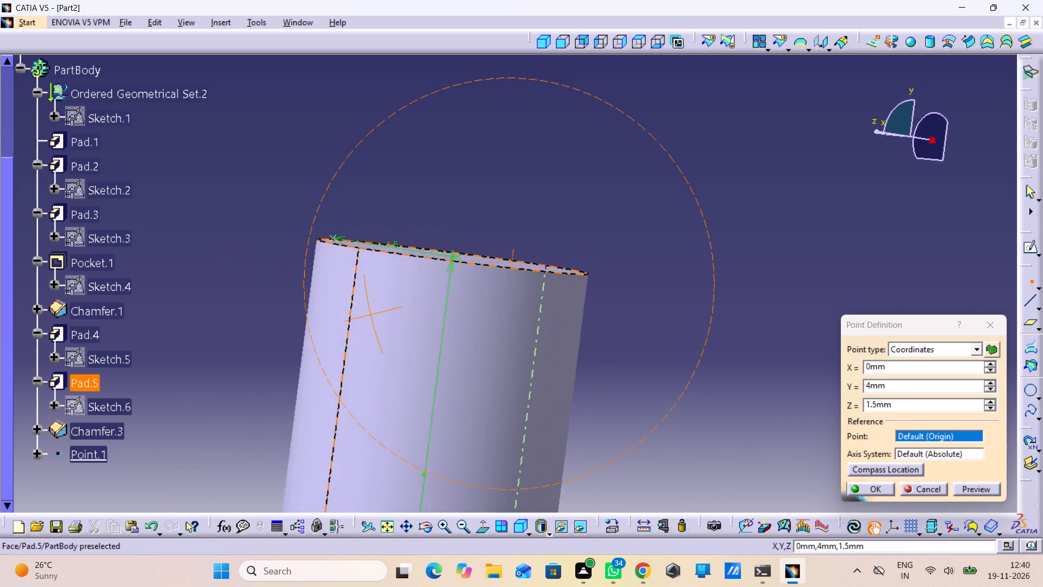
right_click_drag(372, 314, 444, 323)
middle_click_drag(372, 314, 443, 323)
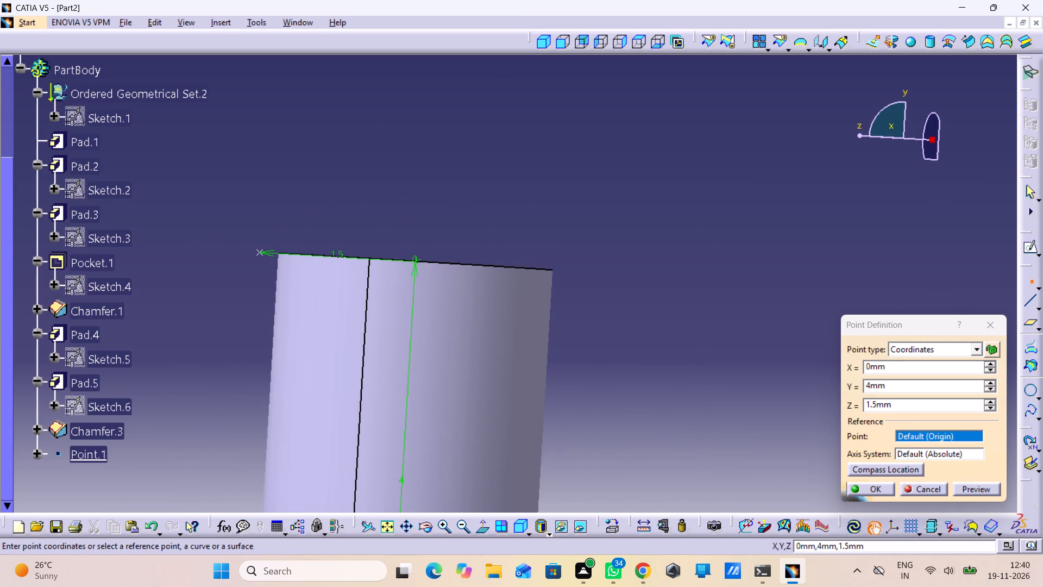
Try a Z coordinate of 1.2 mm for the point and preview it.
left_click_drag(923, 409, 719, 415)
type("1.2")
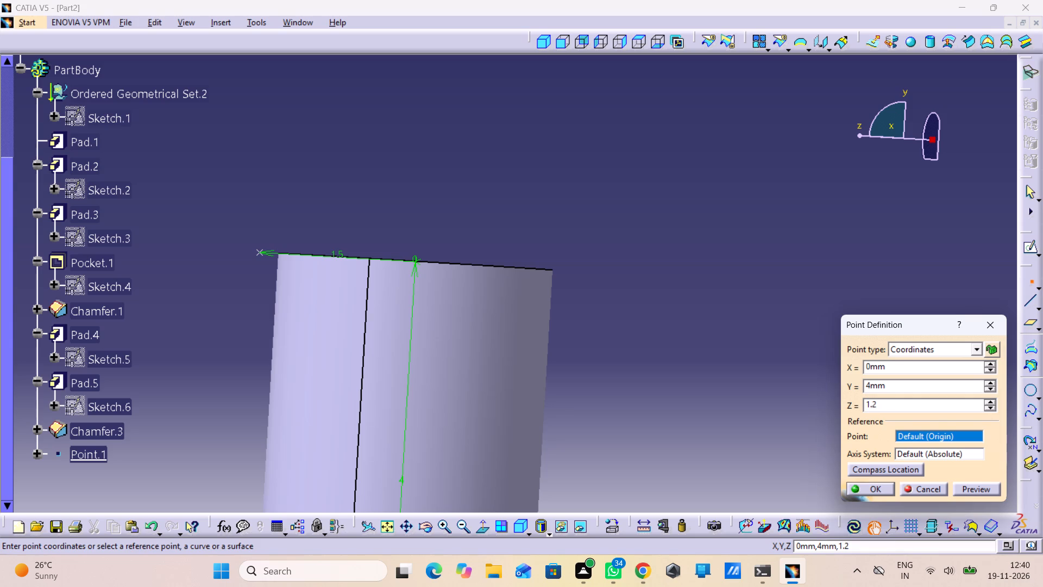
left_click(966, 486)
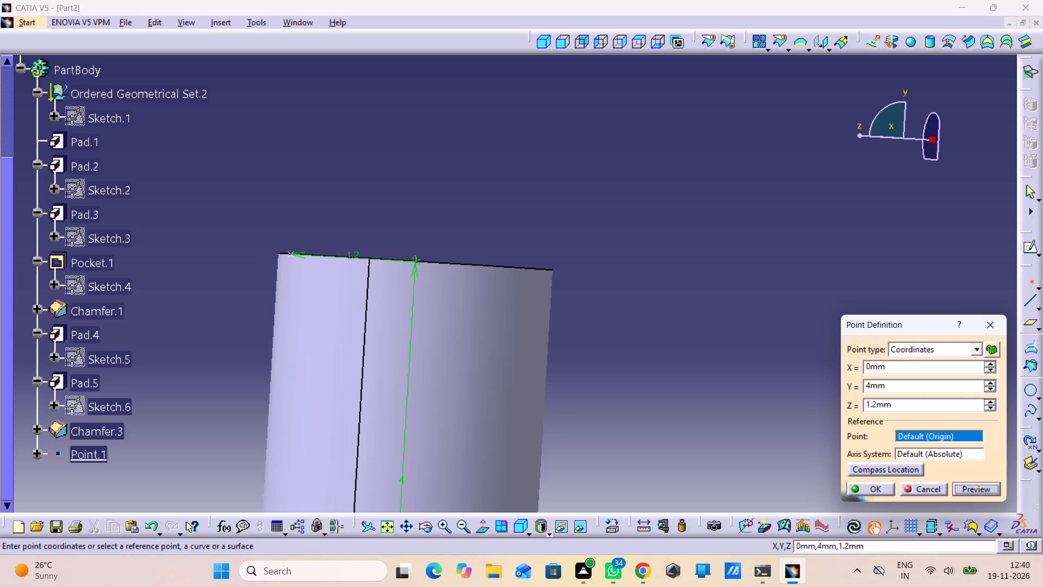
Examine up close the gap between the previewed point and the circular edge of the pin's end face.
middle_click_drag(398, 200, 389, 243)
right_click_drag(398, 200, 389, 243)
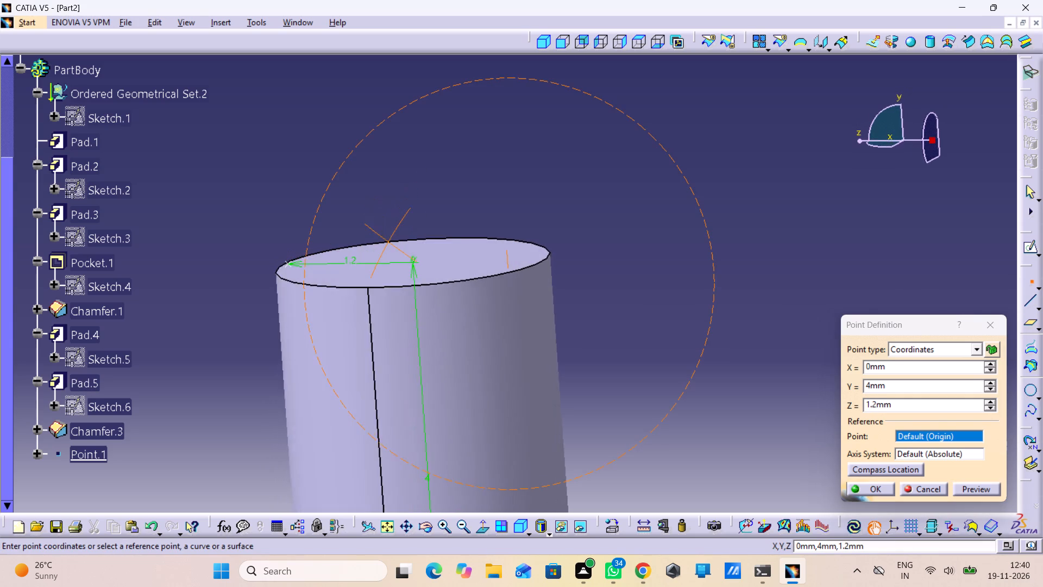
right_click_drag(389, 243, 436, 276)
middle_click_drag(389, 243, 430, 279)
middle_click_drag(253, 298, 250, 297)
right_click_drag(250, 297, 244, 286)
middle_click_drag(250, 297, 215, 207)
middle_click_drag(205, 224, 203, 231)
middle_click_drag(200, 236, 575, 305)
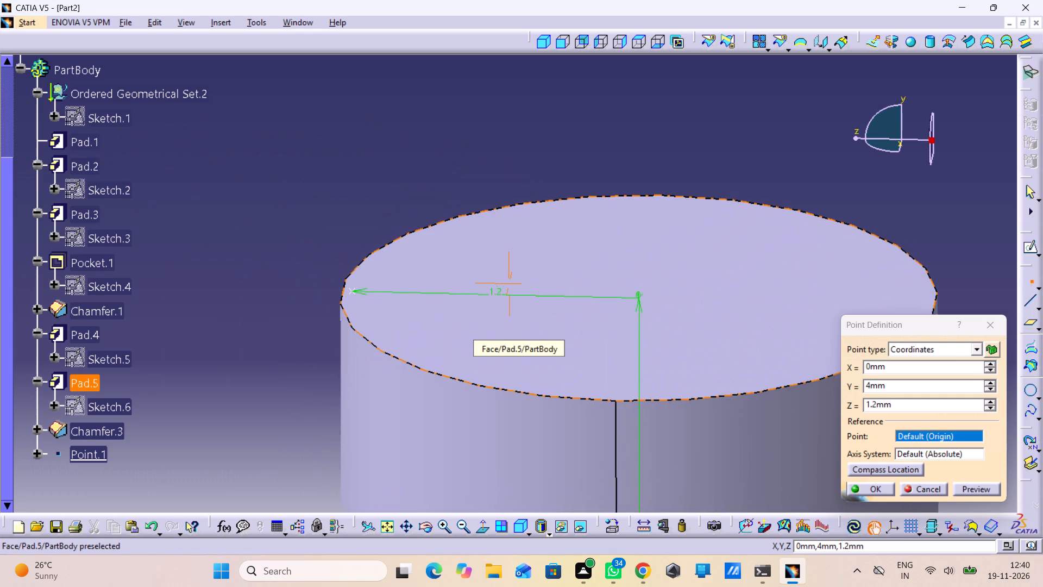
middle_click_drag(575, 305, 577, 311)
middle_click_drag(333, 309, 320, 209)
right_click_drag(333, 309, 326, 287)
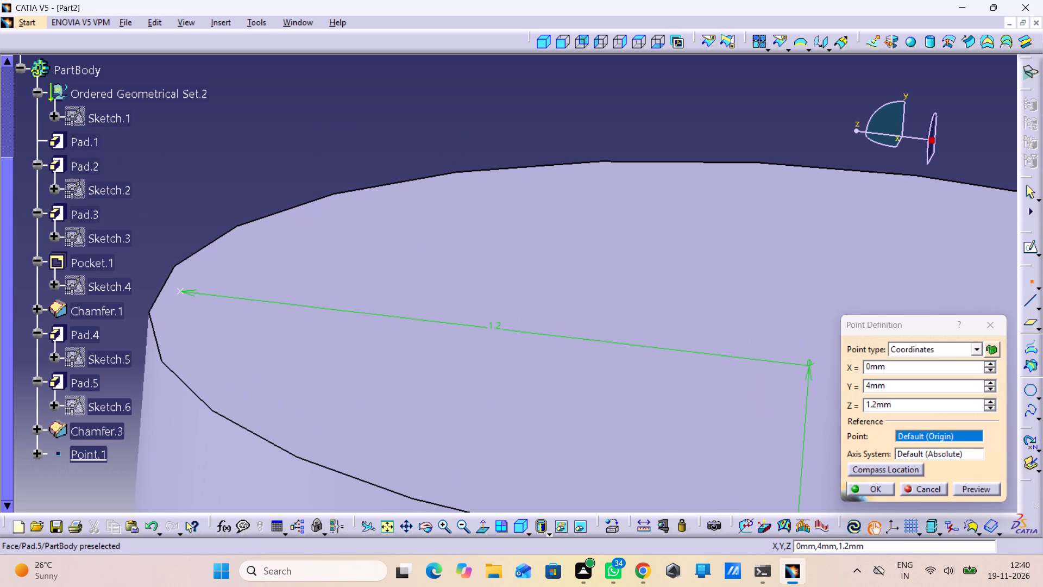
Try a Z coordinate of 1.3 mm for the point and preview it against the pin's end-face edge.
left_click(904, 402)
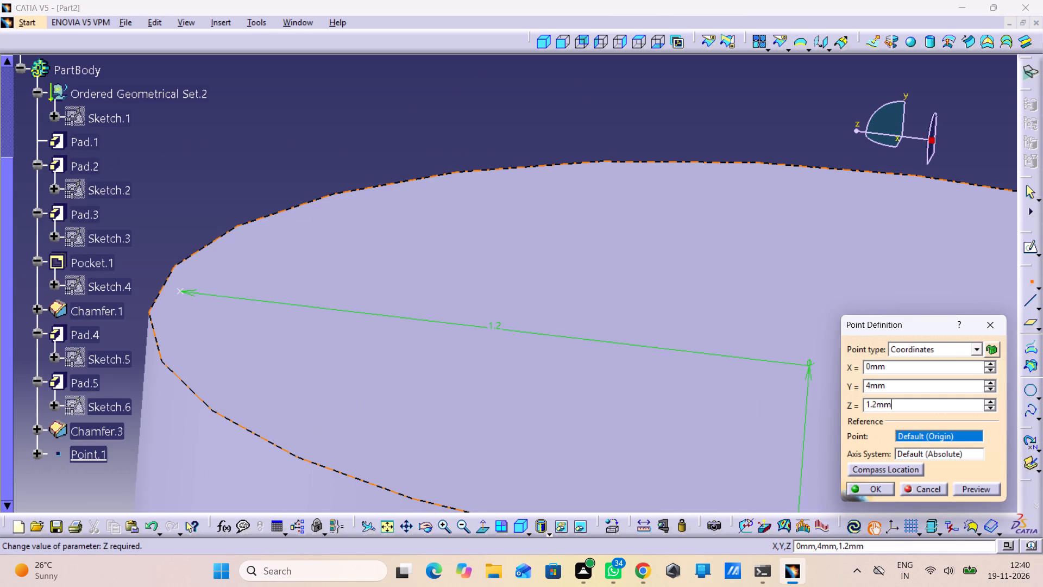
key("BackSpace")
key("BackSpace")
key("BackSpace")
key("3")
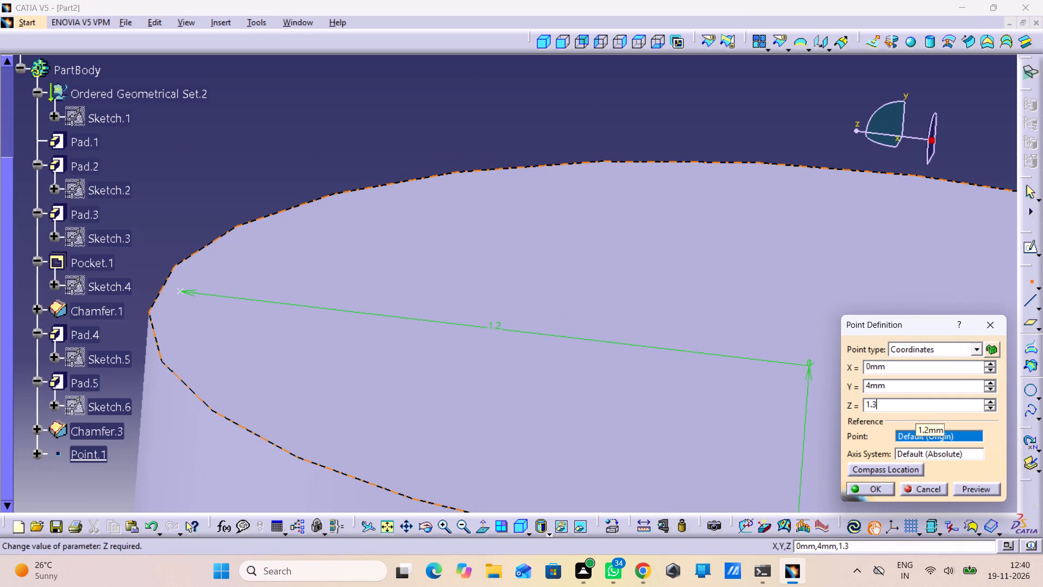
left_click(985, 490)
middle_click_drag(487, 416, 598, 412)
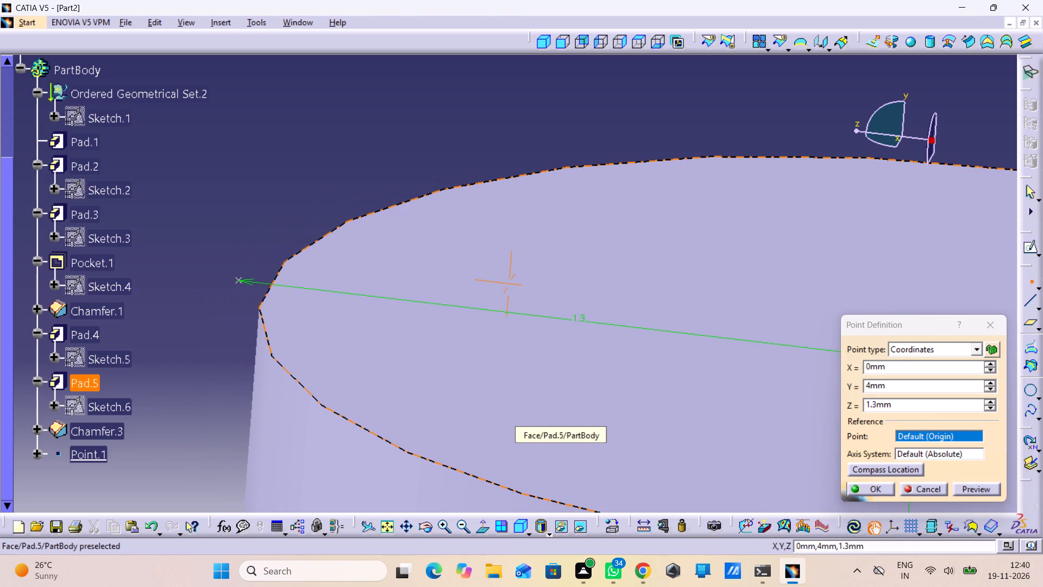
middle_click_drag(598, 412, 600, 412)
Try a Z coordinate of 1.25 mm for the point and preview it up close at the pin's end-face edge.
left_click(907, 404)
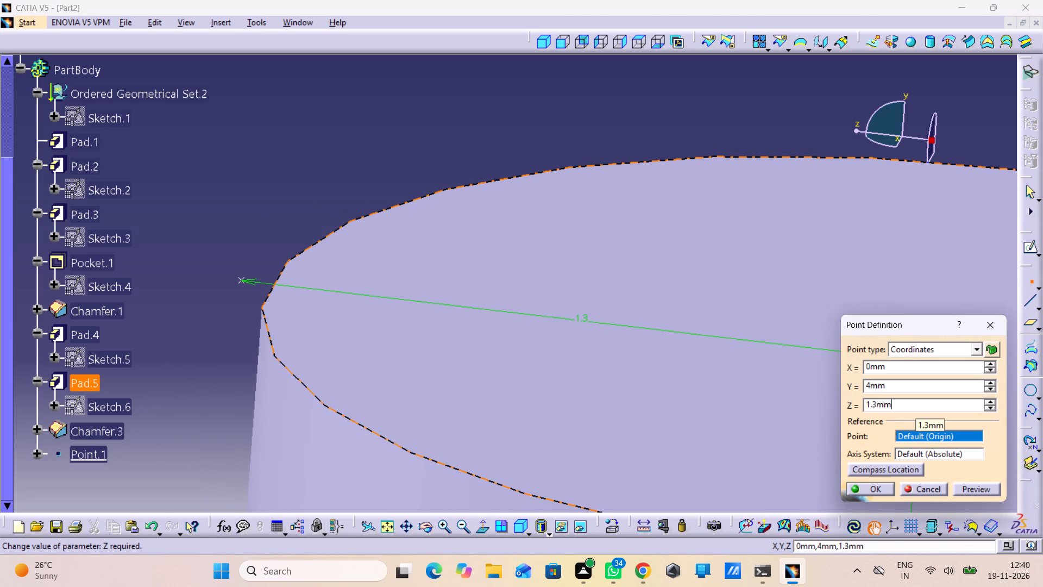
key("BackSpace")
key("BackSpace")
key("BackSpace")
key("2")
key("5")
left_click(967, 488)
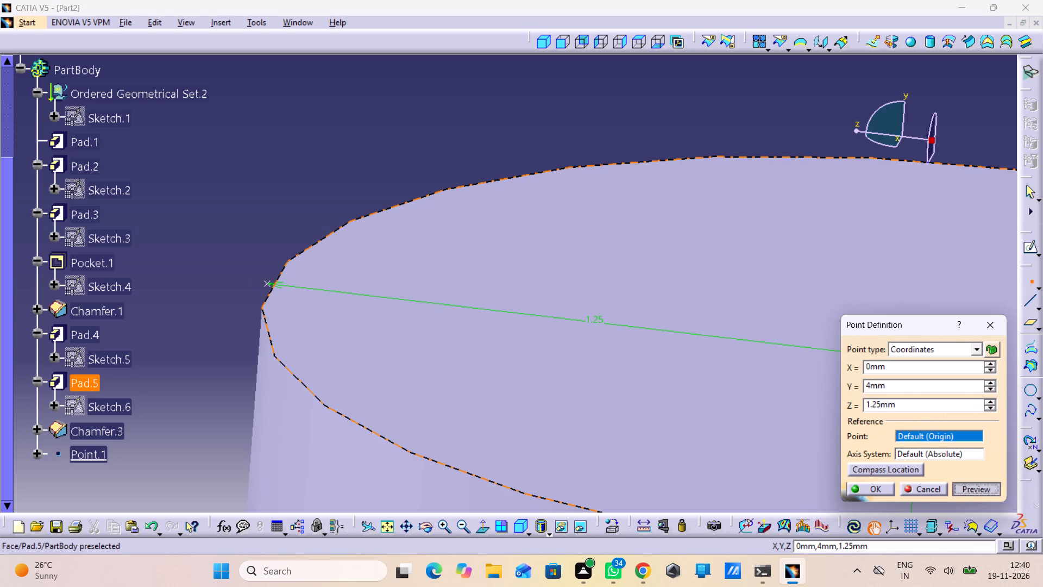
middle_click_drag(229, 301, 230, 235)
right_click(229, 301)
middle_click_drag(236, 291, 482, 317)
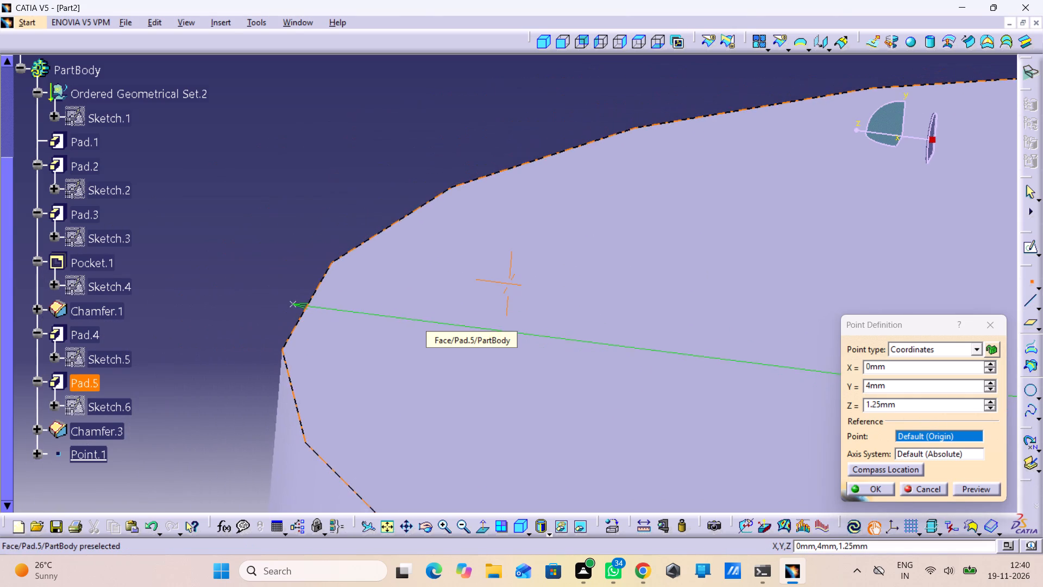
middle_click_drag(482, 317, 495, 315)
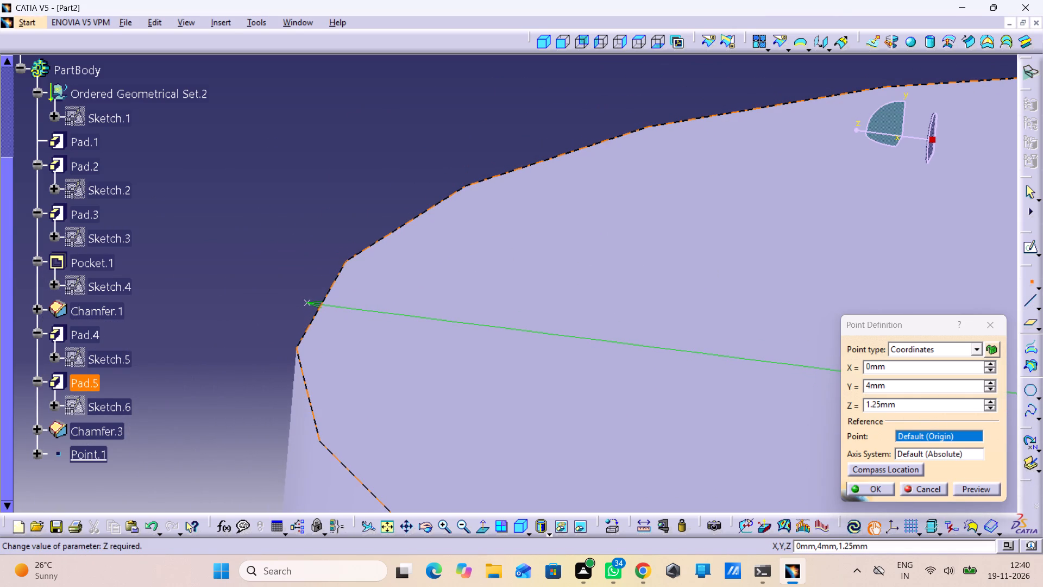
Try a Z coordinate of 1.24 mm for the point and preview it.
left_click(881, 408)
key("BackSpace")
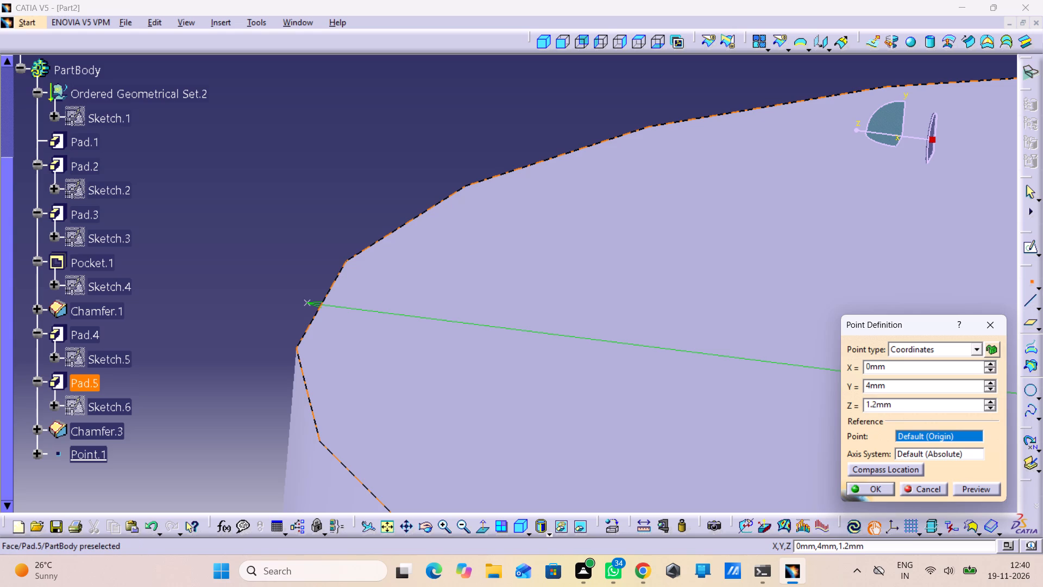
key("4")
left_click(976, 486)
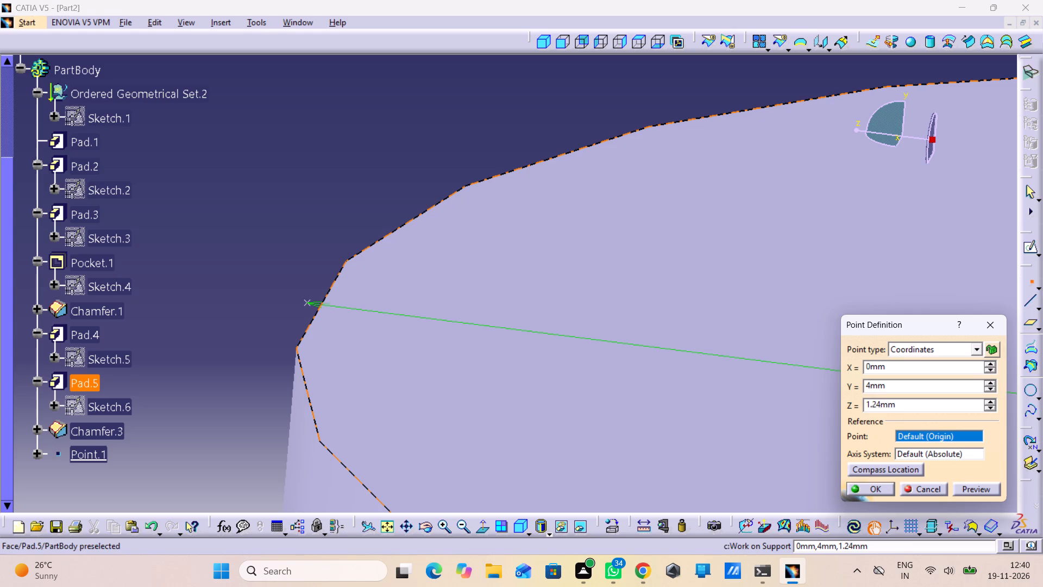
Examine at high magnification how the previewed point sits relative to the edge of the pin's end face.
middle_click_drag(299, 361, 294, 359)
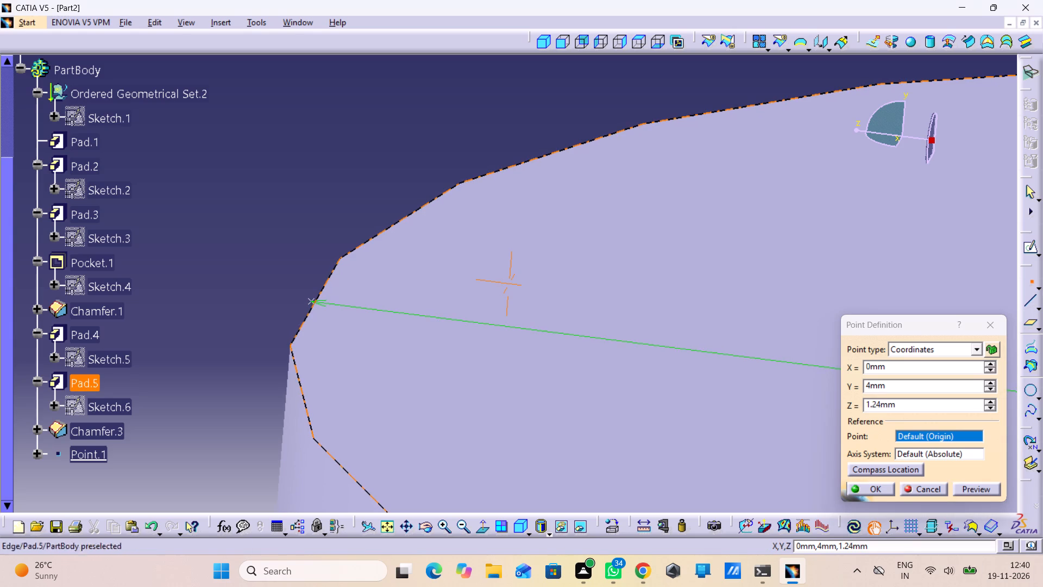
middle_click_drag(294, 359, 288, 310)
right_click(294, 359)
middle_click_drag(187, 351, 198, 357)
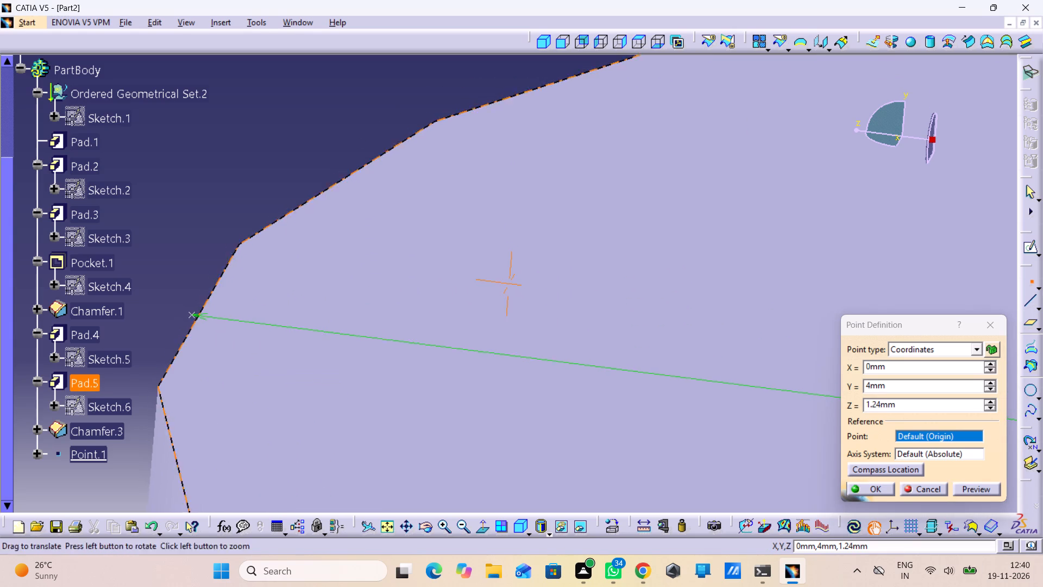
middle_click_drag(198, 357, 350, 404)
middle_click_drag(321, 399, 304, 330)
right_click(321, 399)
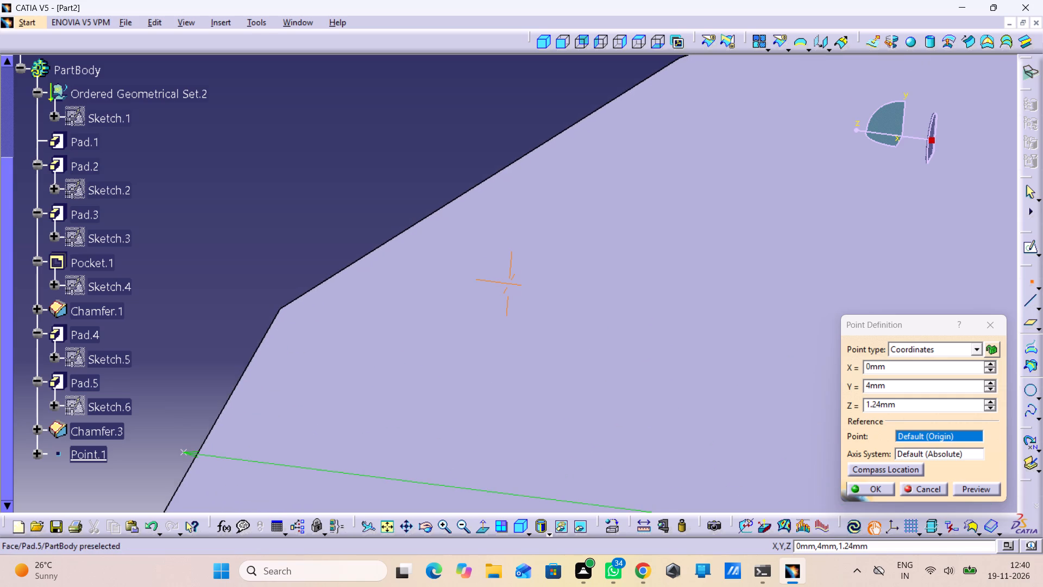
middle_click_drag(285, 405, 531, 232)
middle_click_drag(402, 298, 337, 198)
right_click(402, 298)
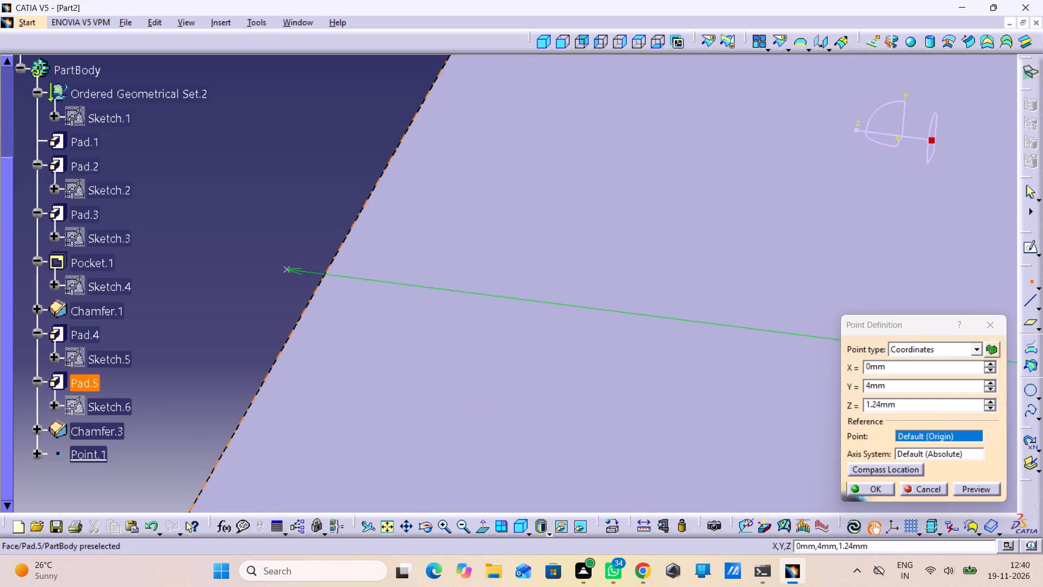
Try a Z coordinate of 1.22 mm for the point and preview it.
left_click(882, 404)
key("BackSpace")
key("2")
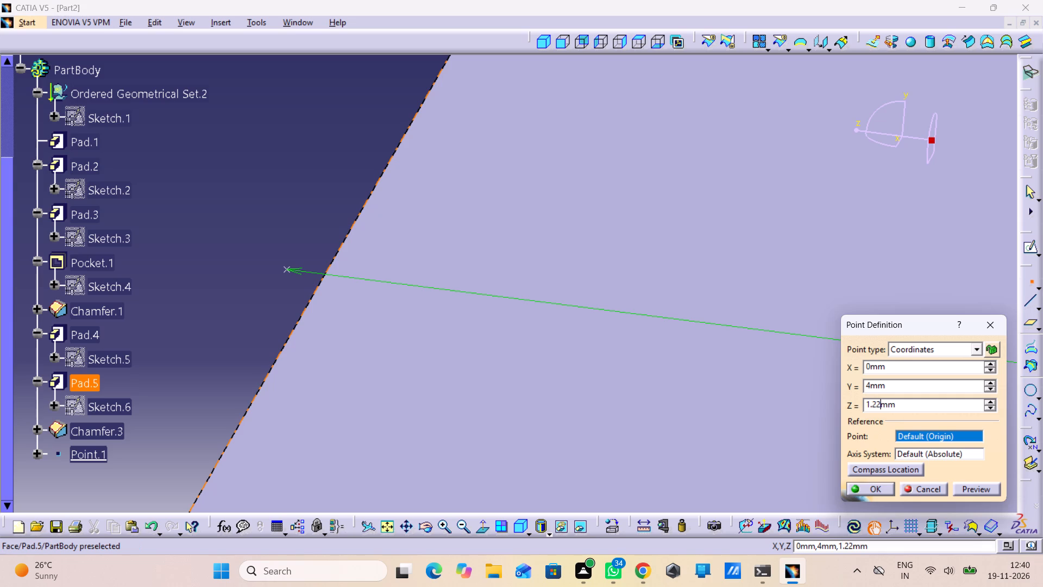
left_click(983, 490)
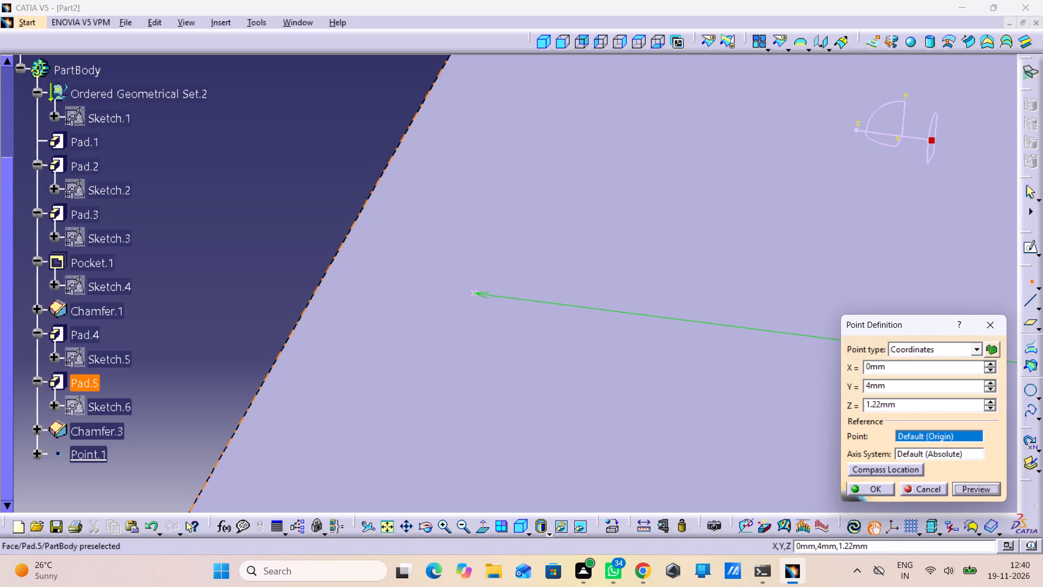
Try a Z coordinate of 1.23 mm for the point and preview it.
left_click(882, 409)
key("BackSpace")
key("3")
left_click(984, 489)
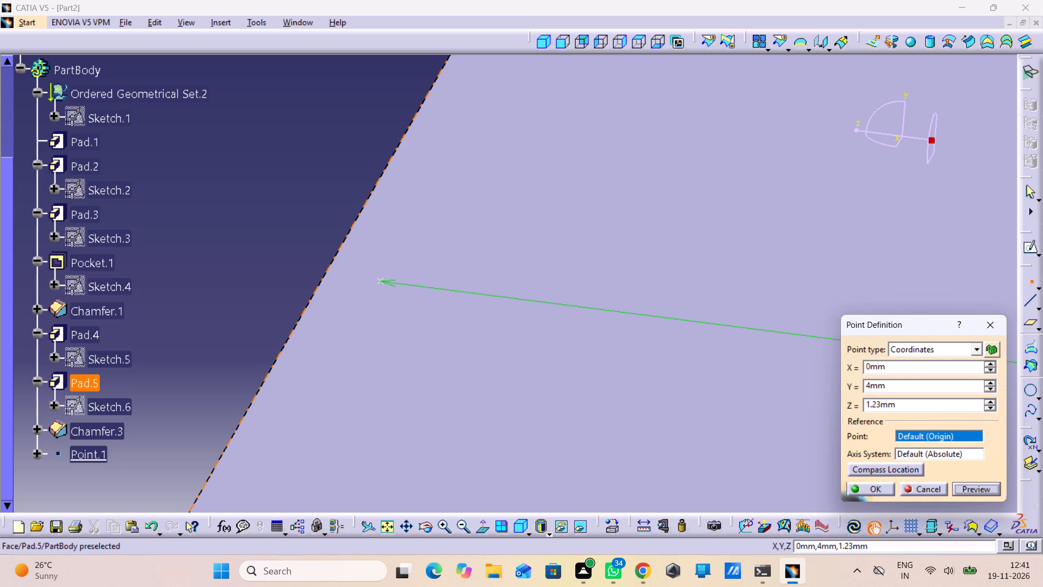
Set the point's Z coordinate to 1.24 mm, preview it and create the point at X 0 mm, Y 4 mm.
left_click(881, 403)
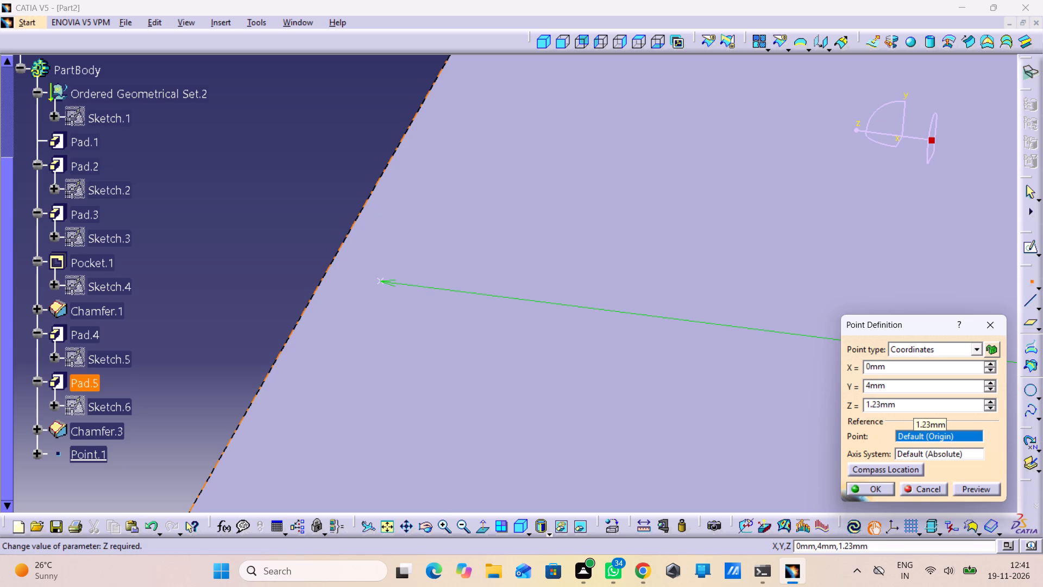
key("BackSpace")
key("4")
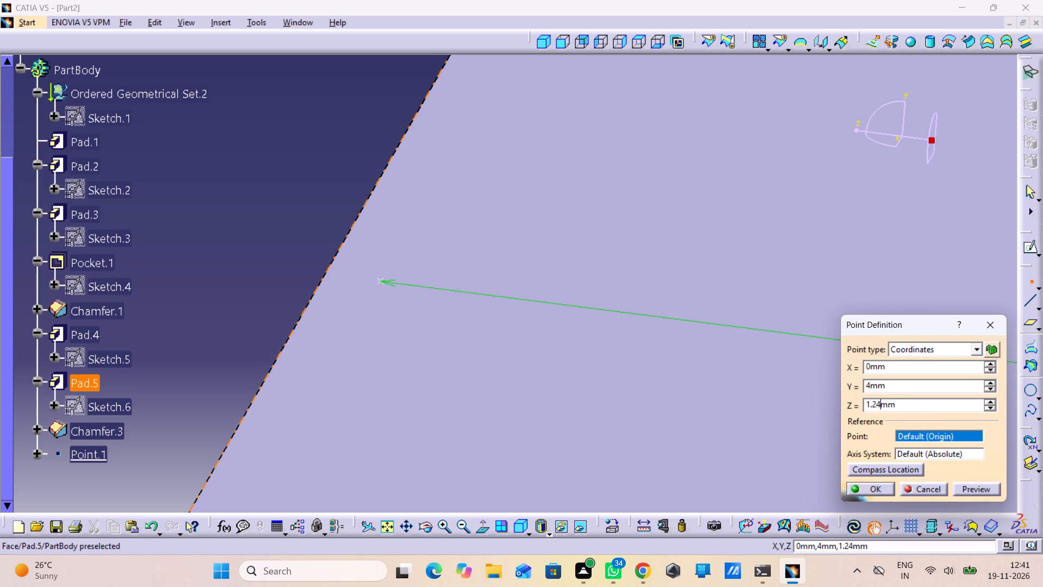
left_click(967, 492)
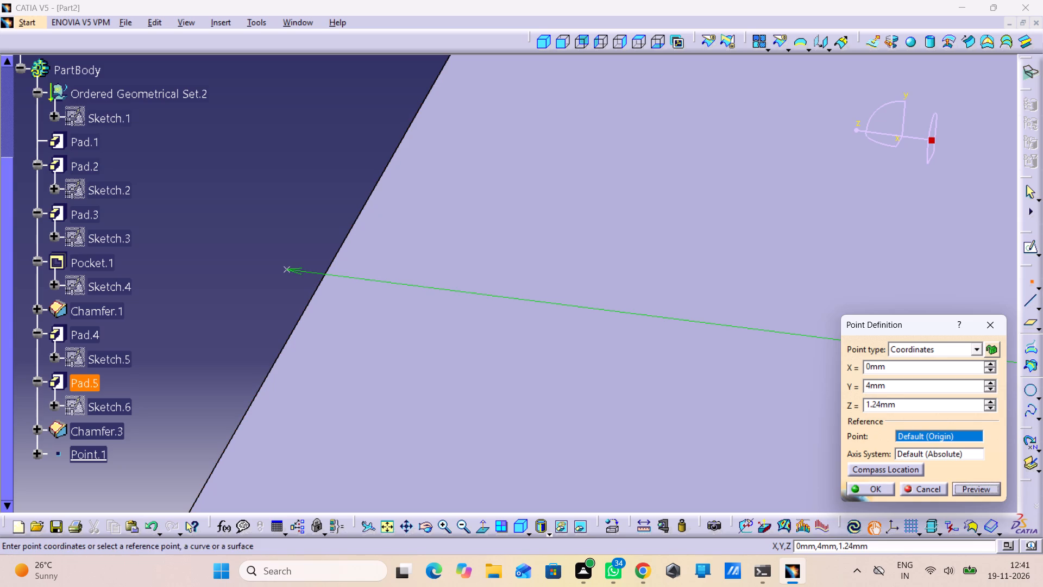
left_click(866, 485)
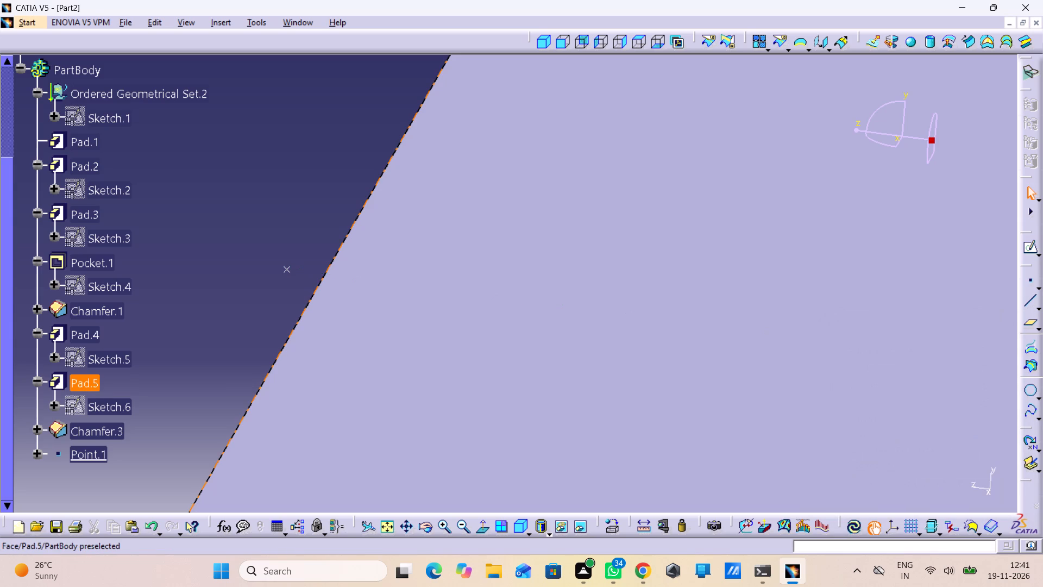
Start a Helix curve using the new point on the pin's end-face edge, Point.1, as its starting point.
middle_click_drag(351, 142, 353, 478)
right_click(351, 142)
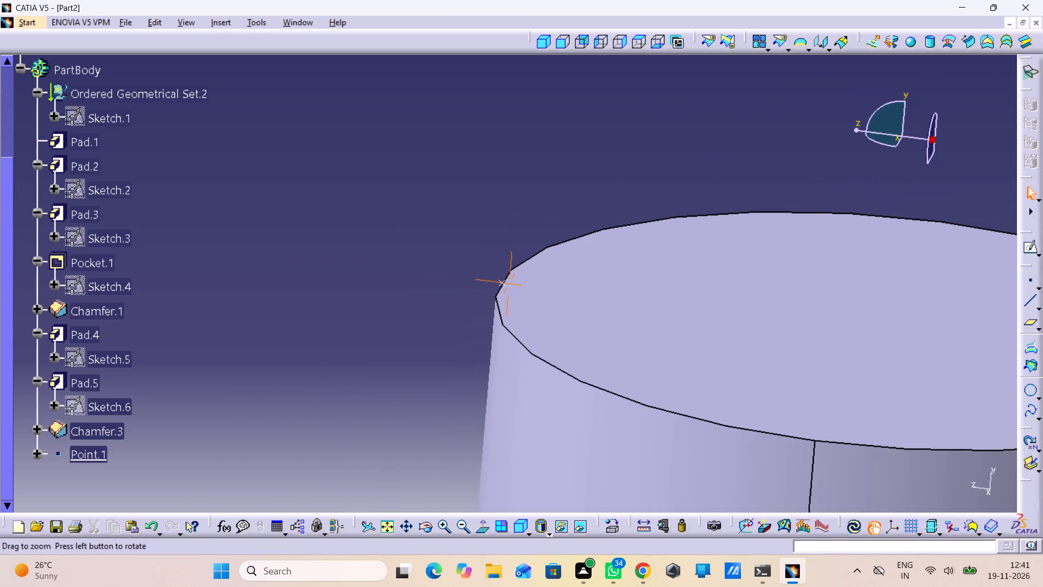
middle_click_drag(343, 412, 366, 469)
right_click(343, 412)
middle_click_drag(439, 395, 396, 269)
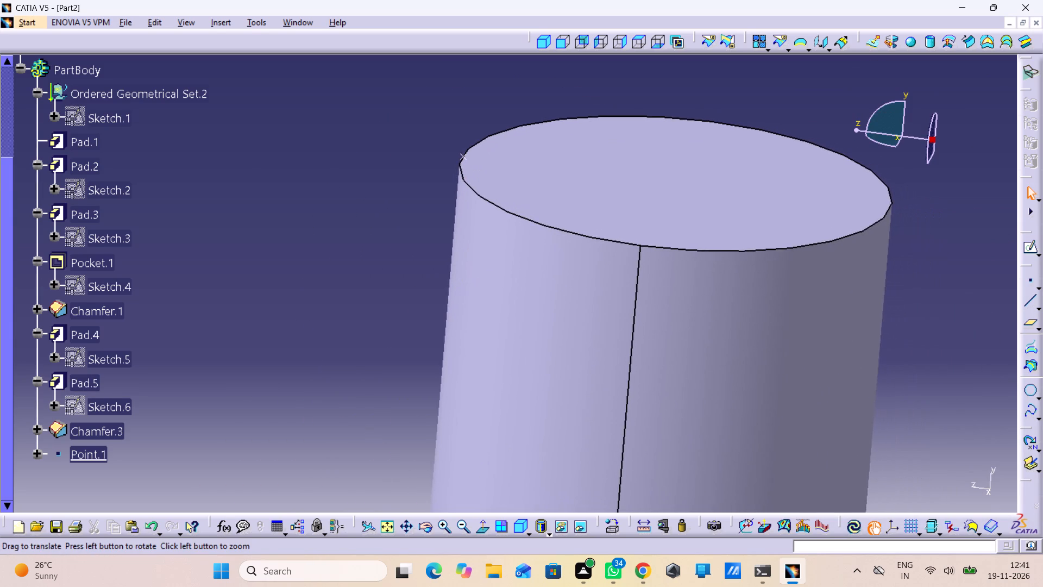
middle_click_drag(396, 269, 392, 272)
scroll(414, 285, "down", 1)
middle_click_drag(927, 370, 927, 335)
right_click_drag(927, 370, 927, 335)
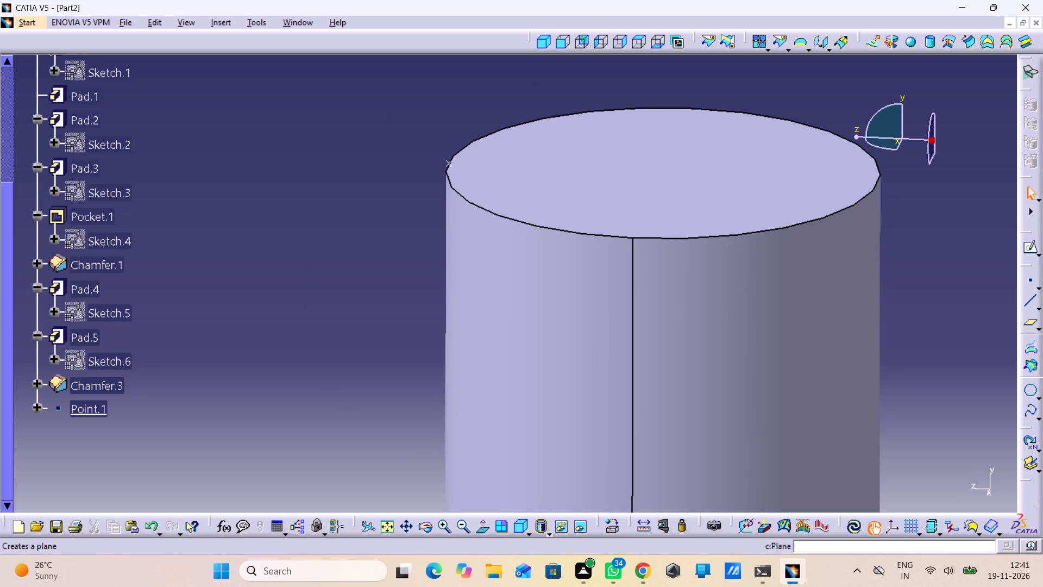
left_click(1037, 419)
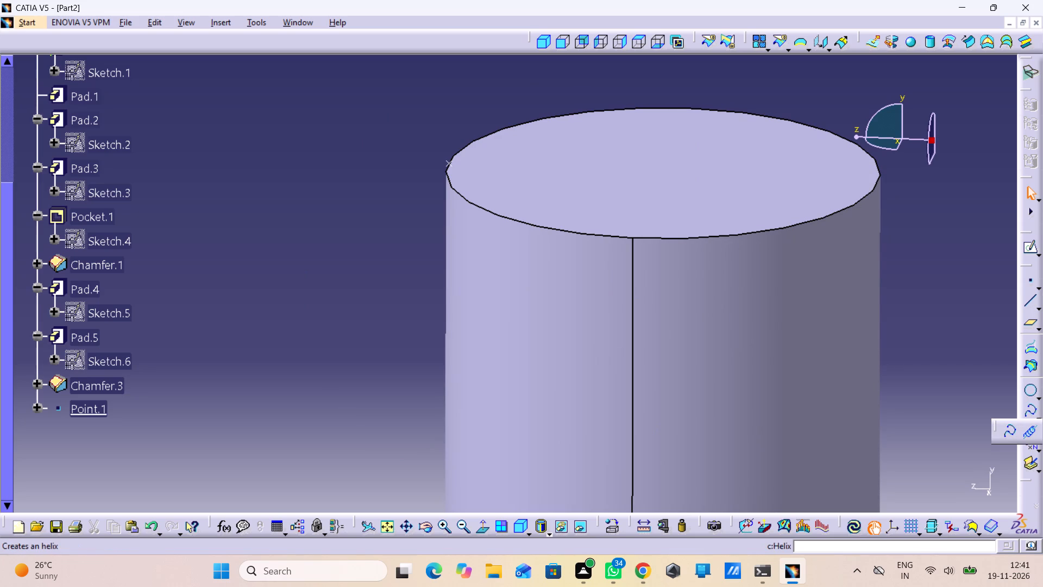
left_click(1037, 429)
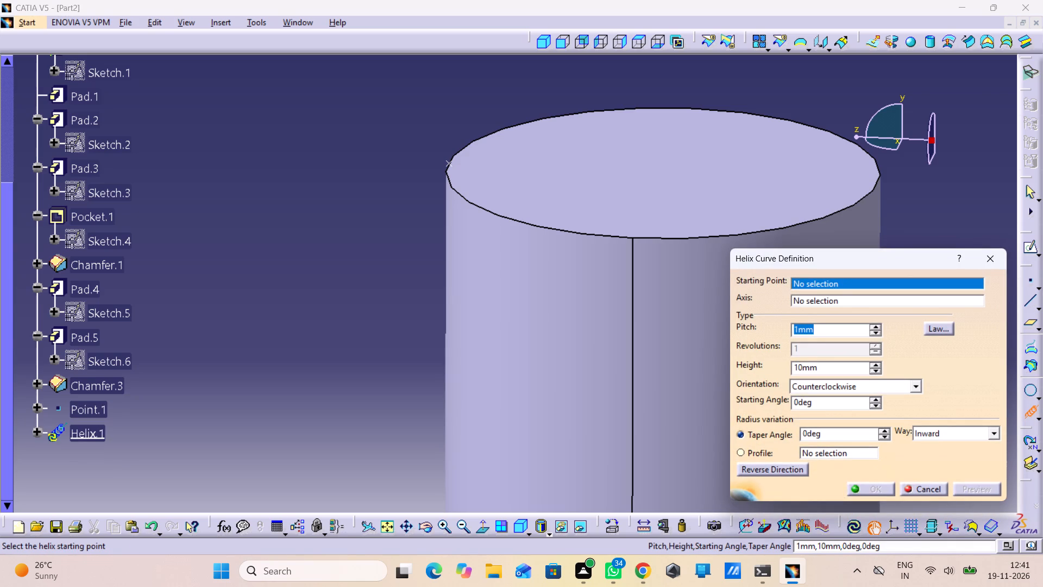
left_click_drag(446, 163, 446, 170)
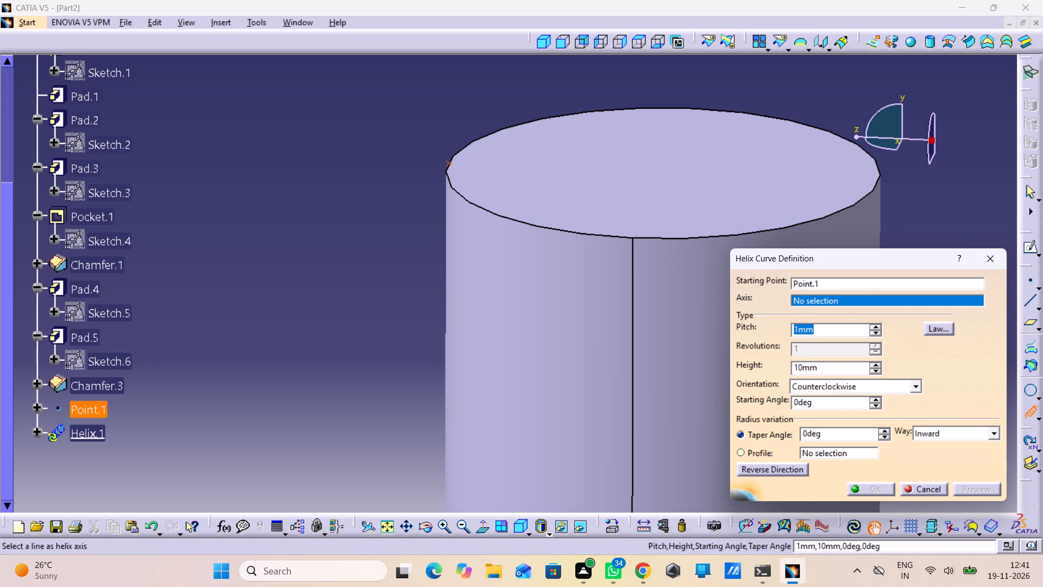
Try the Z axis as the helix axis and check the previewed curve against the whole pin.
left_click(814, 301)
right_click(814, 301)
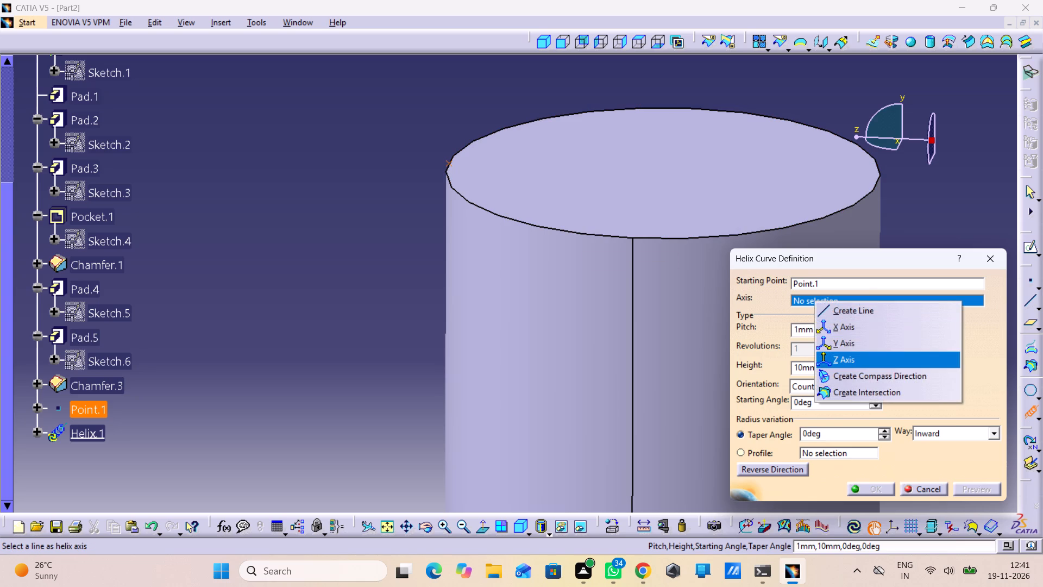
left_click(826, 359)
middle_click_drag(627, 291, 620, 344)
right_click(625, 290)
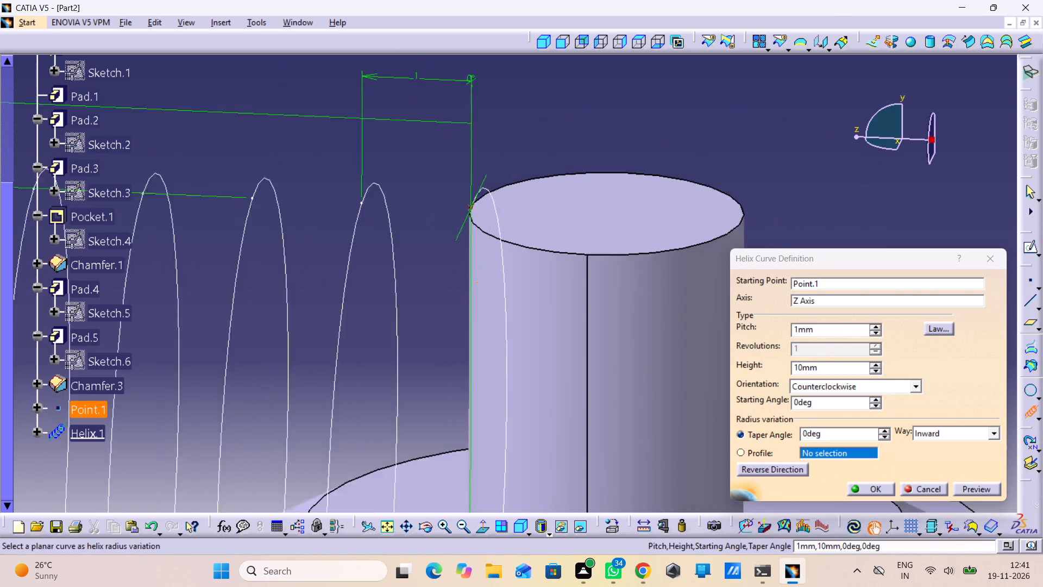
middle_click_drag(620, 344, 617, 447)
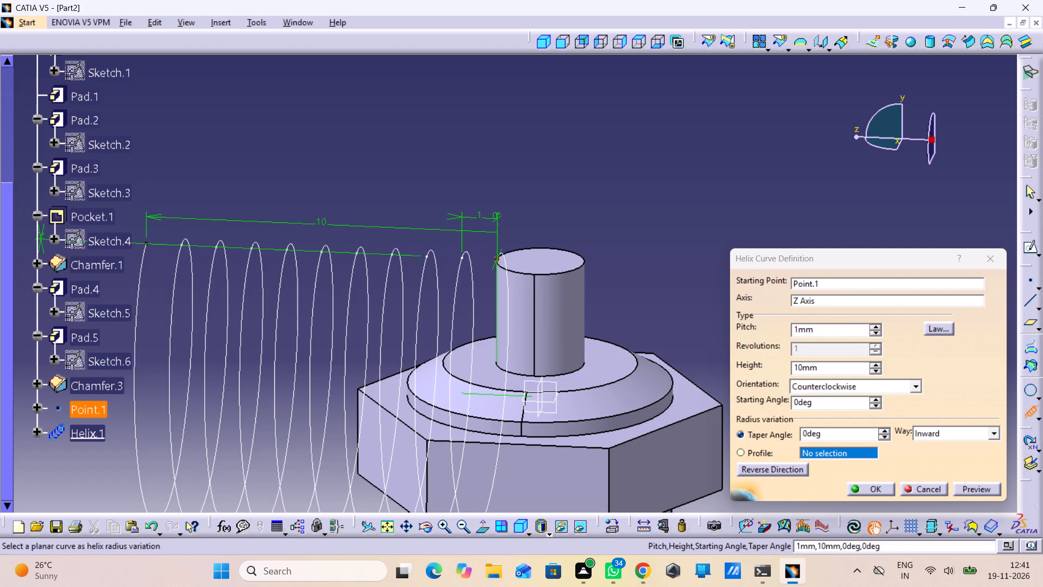
Set the helix axis to the Y axis, along the pin's length.
right_click(812, 302)
left_click(828, 440)
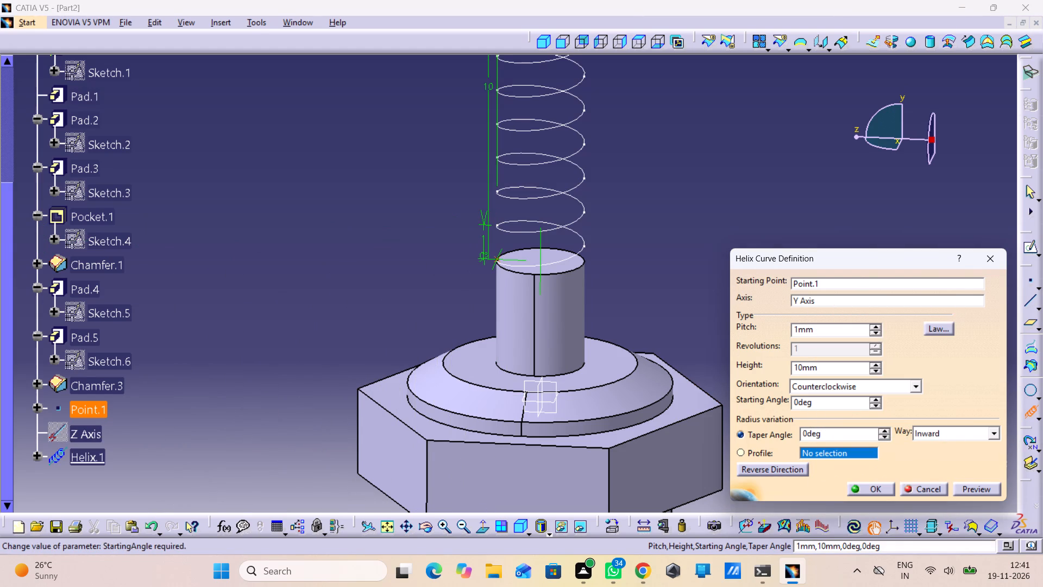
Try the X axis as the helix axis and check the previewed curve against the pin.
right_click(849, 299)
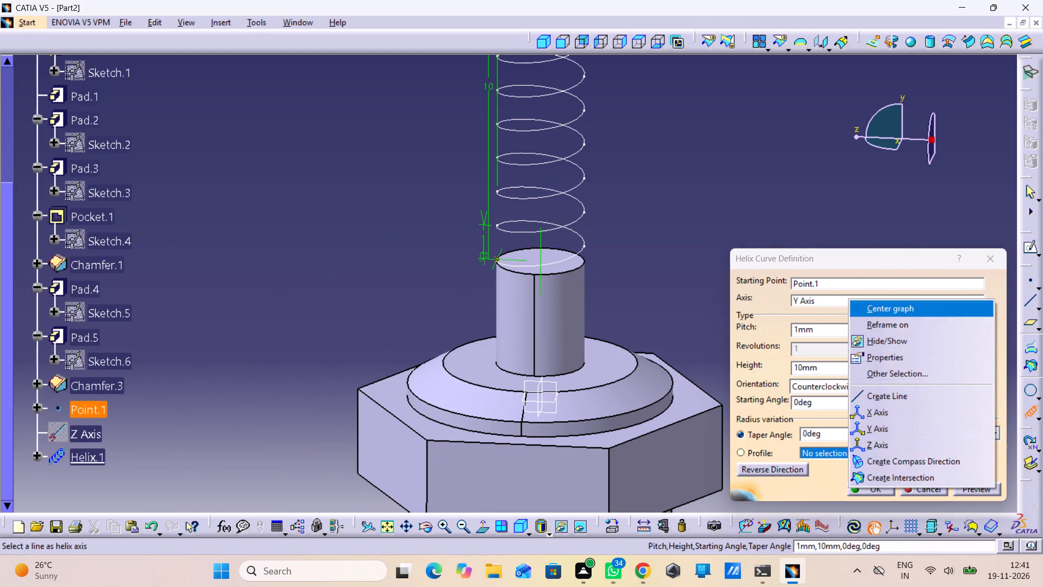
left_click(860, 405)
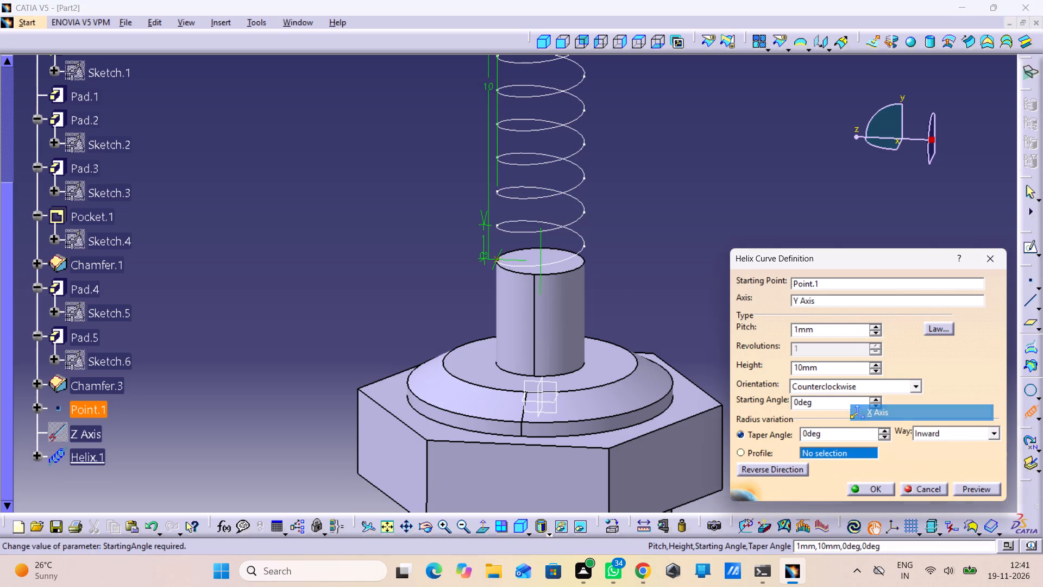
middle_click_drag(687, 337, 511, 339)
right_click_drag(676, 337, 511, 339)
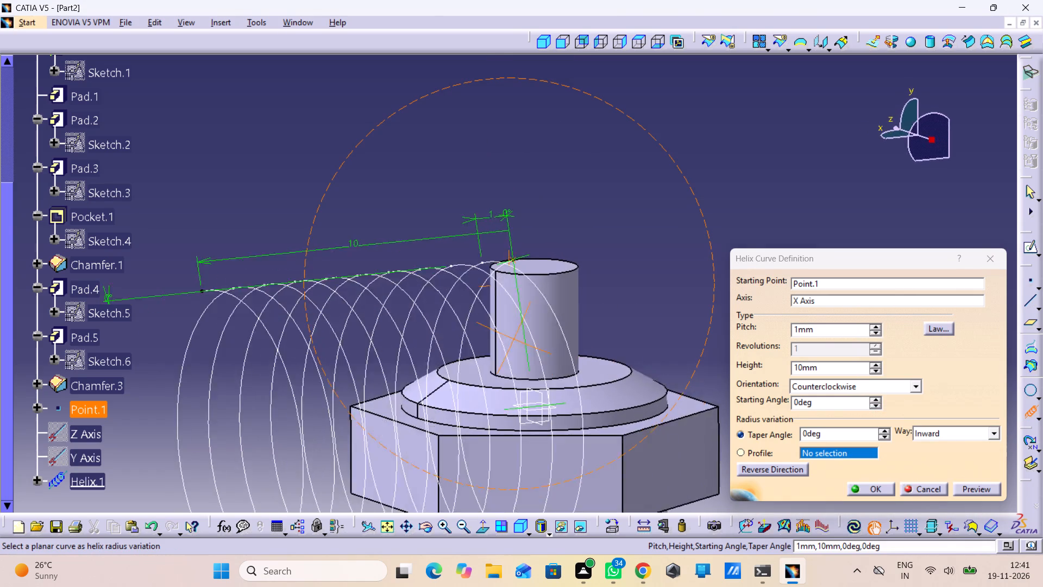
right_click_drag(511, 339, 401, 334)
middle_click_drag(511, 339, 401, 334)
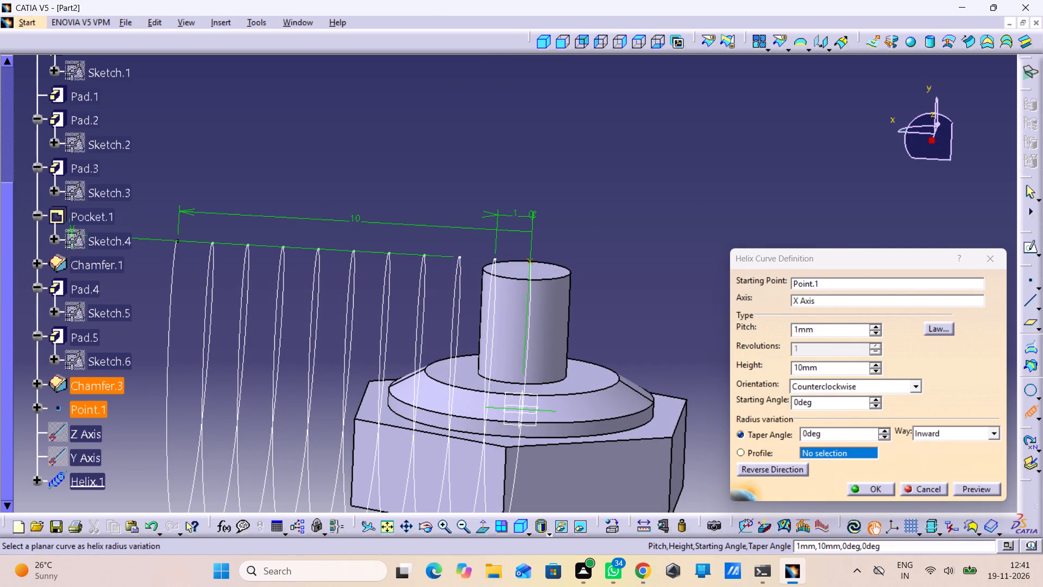
Set the helix axis back to the Y axis, along the pin's length.
right_click(840, 301)
left_click(879, 424)
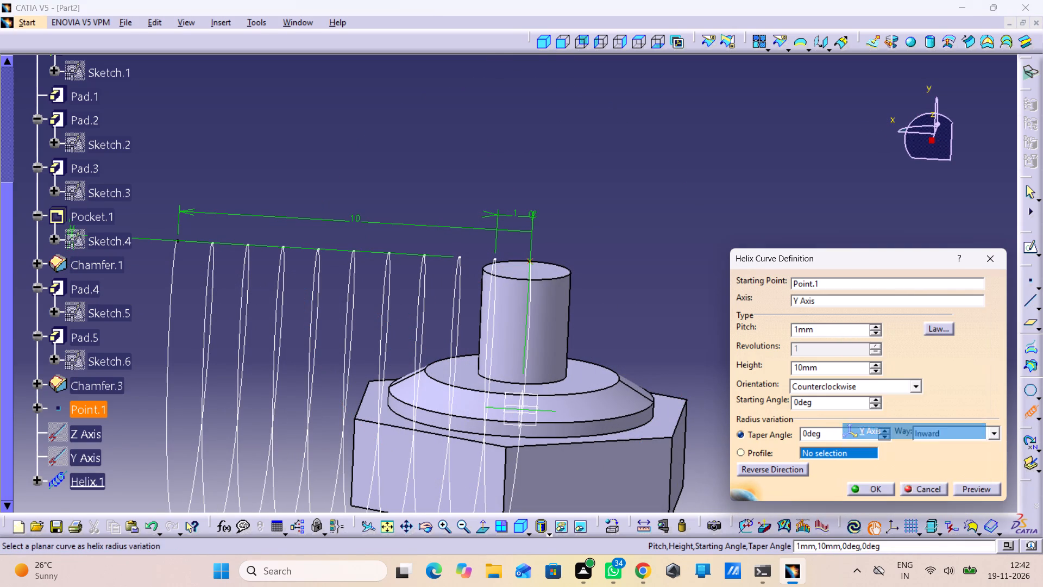
middle_click_drag(412, 285, 398, 347)
right_click(412, 285)
Set the helix pitch to 0.5 mm and reverse its direction so the curve runs down along the pin.
left_click_drag(820, 333, 759, 329)
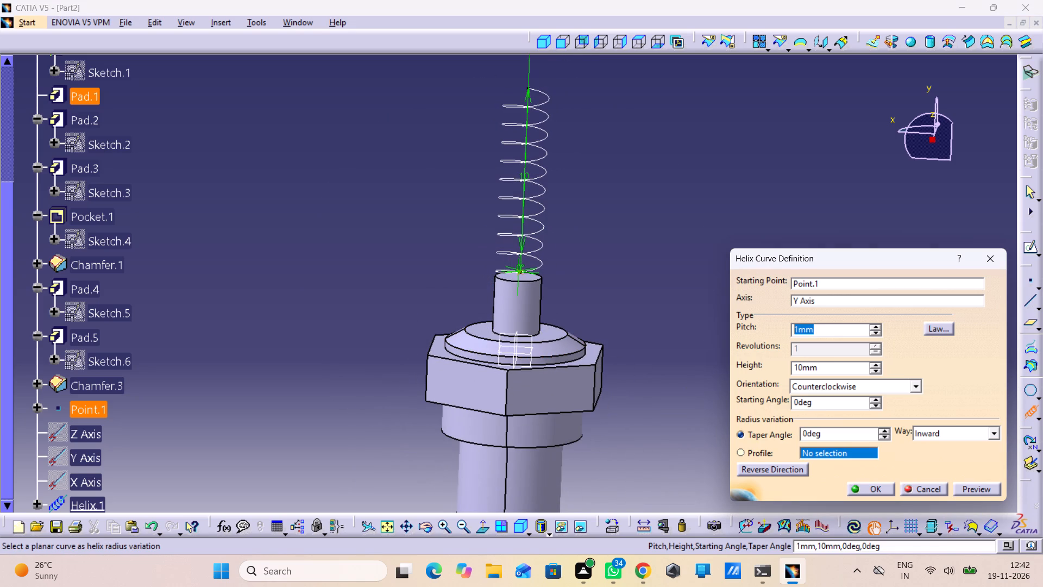
type(".5")
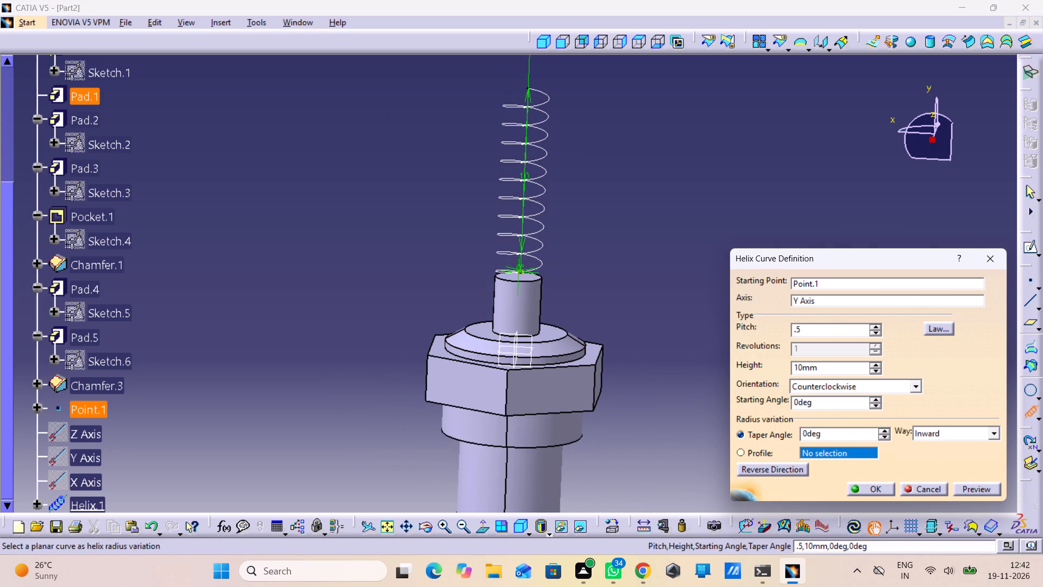
left_click(977, 489)
left_click(751, 463)
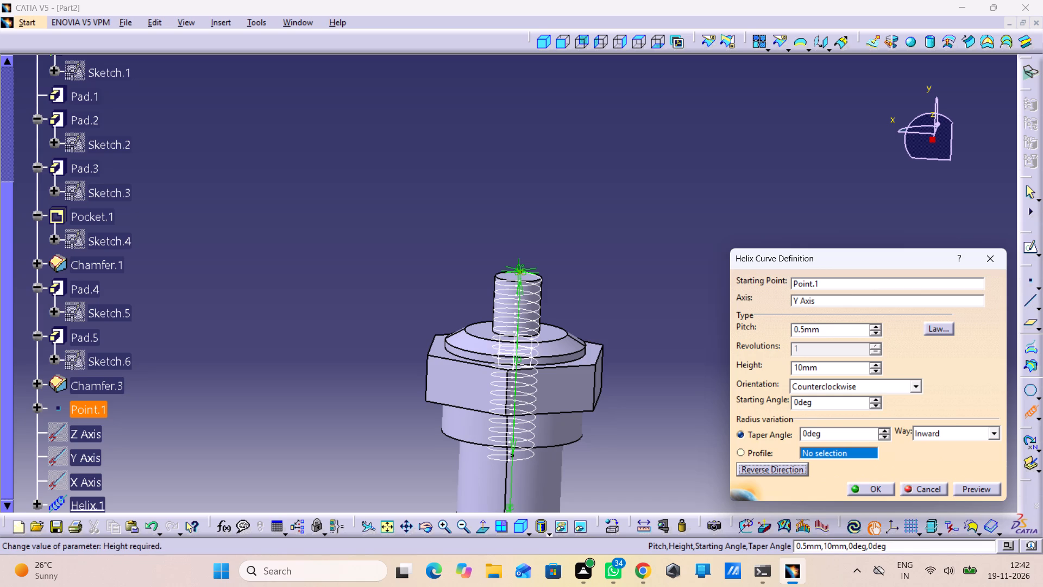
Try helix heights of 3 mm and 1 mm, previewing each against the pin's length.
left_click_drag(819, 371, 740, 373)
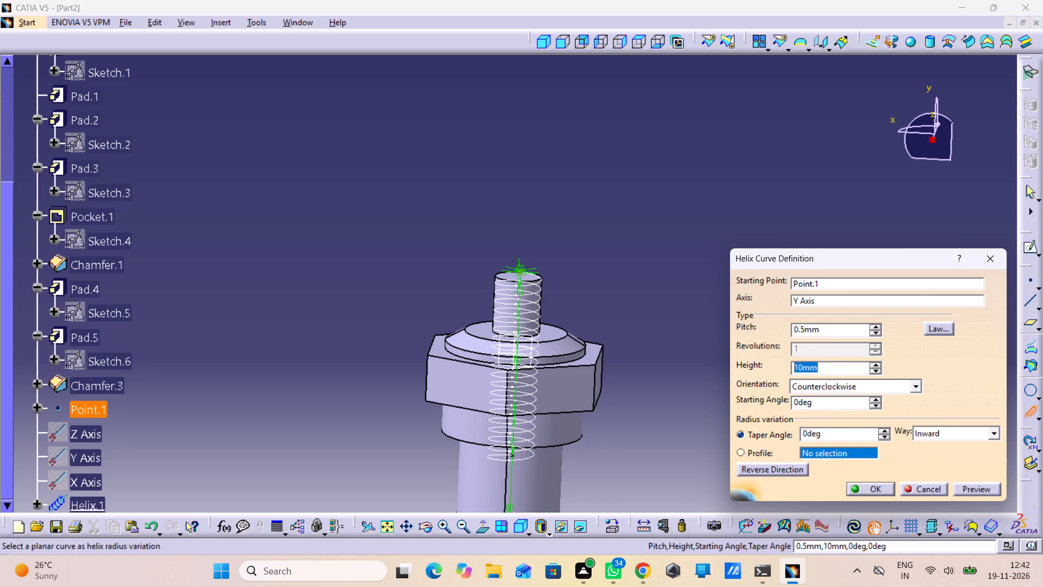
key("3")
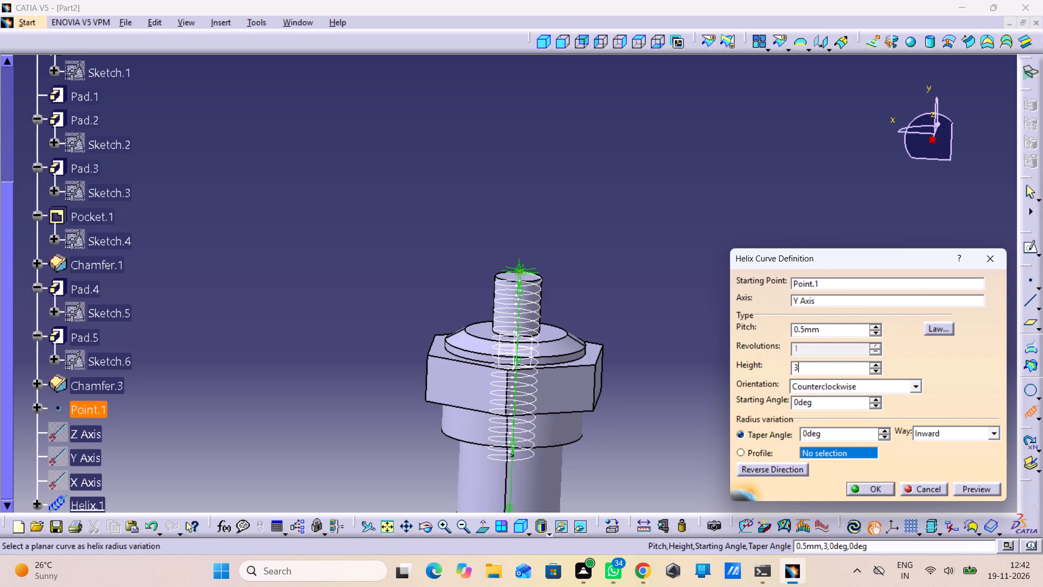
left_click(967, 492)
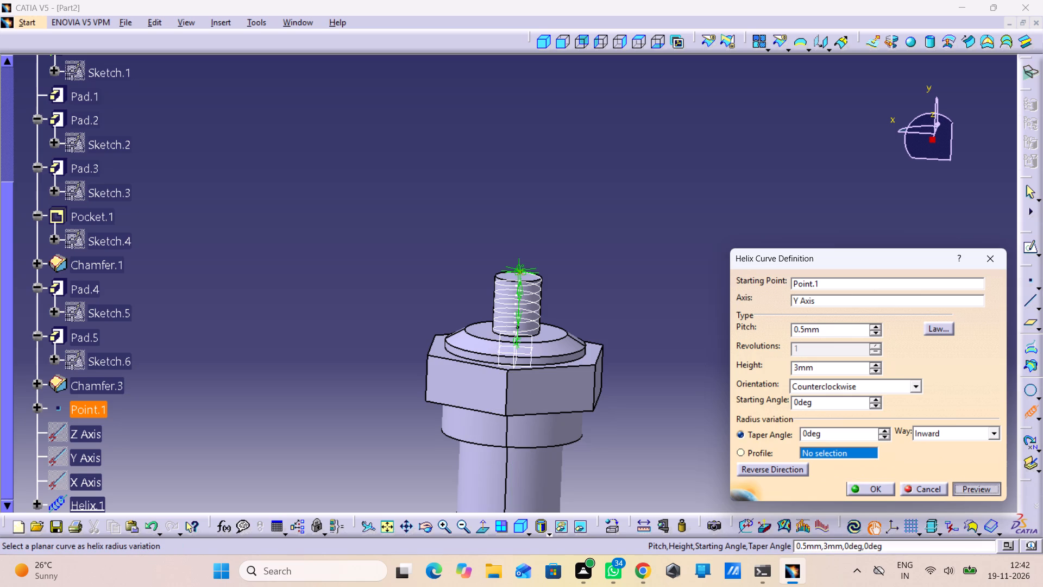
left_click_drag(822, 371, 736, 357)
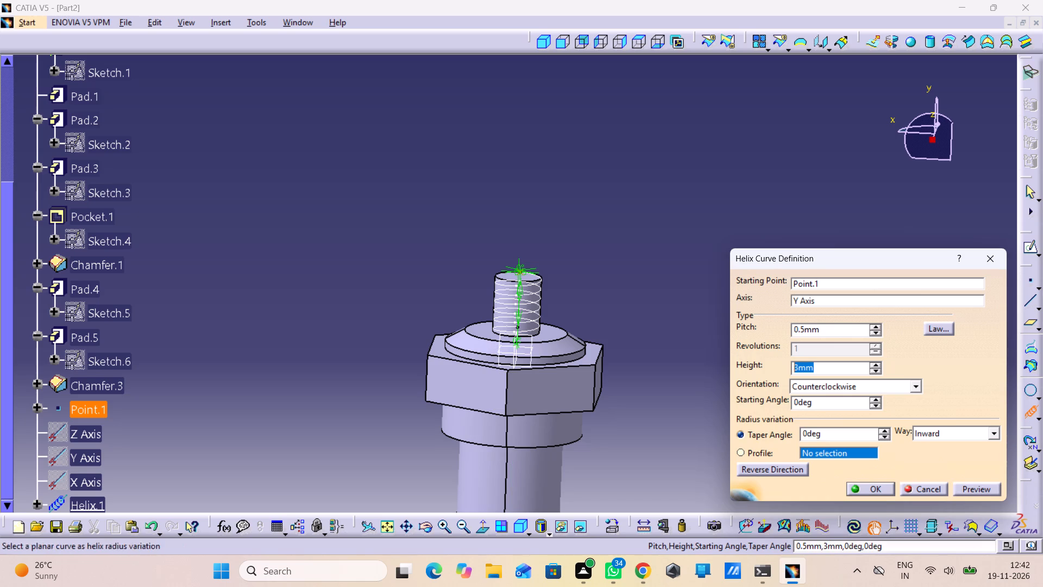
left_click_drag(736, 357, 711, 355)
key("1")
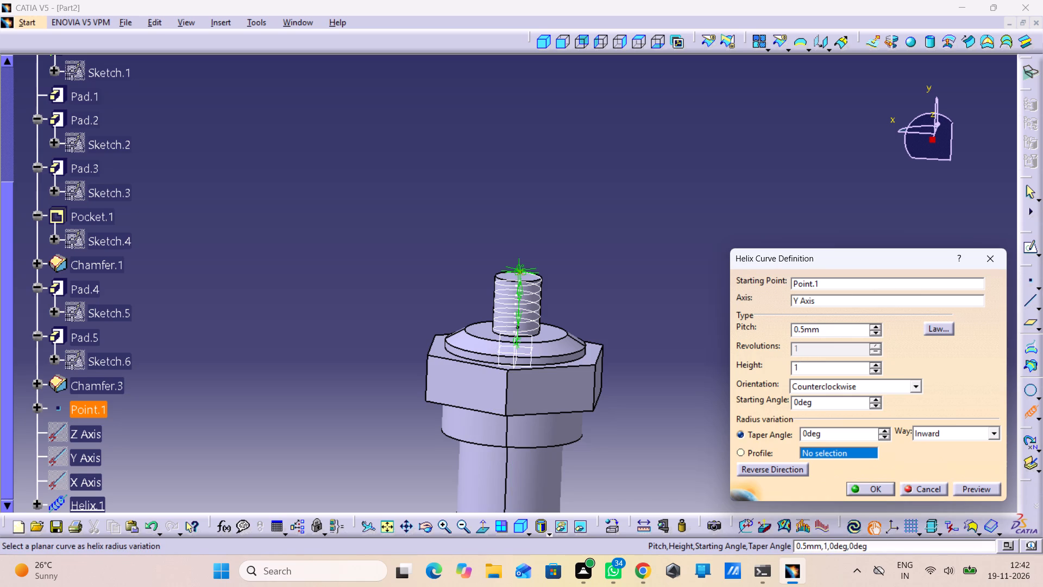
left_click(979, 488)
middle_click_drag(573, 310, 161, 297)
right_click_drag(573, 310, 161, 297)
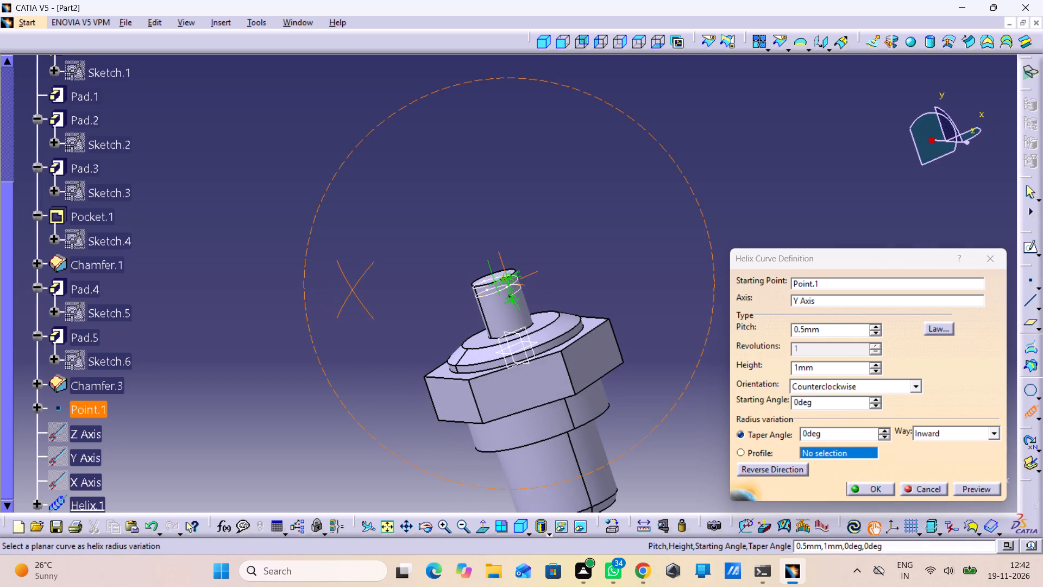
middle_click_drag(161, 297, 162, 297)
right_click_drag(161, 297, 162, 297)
Set the helix height to 1.5 mm, preview it and create the helix curve.
left_click_drag(826, 367, 743, 369)
type("1.5")
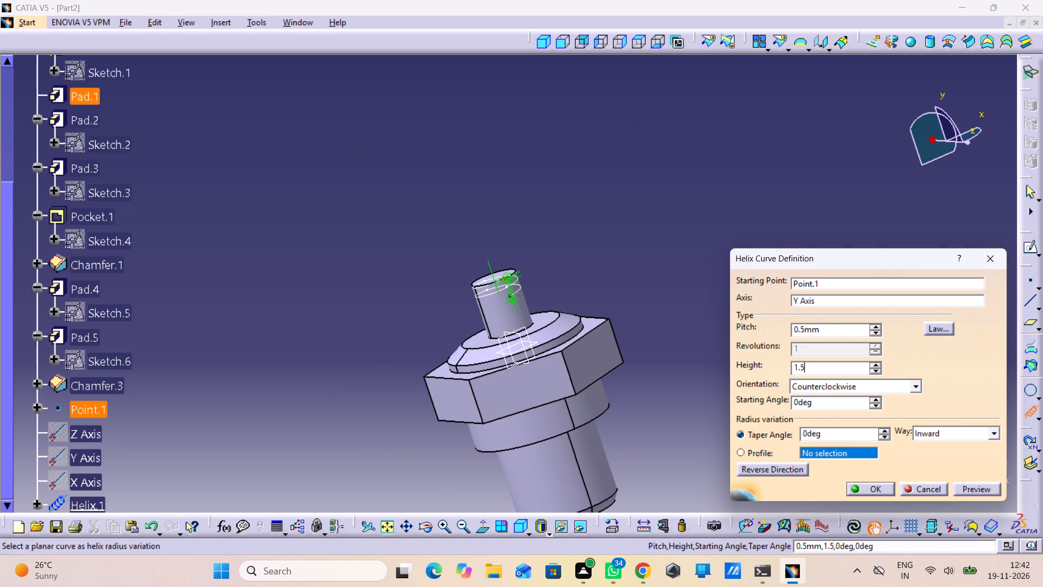
left_click(985, 488)
left_click(856, 486)
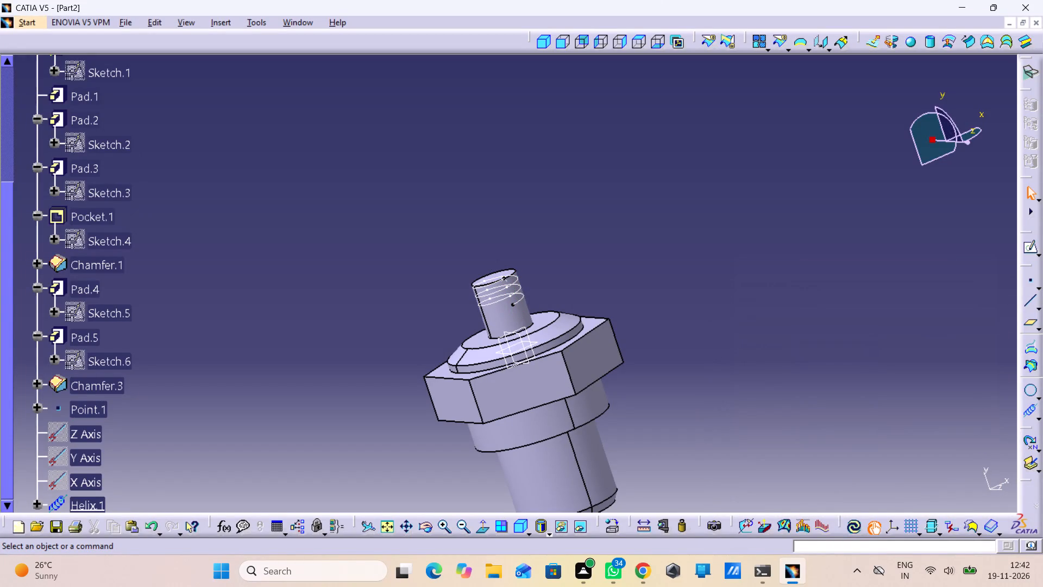
Switch to the Part Design workbench.
left_click(30, 23)
left_click(46, 58)
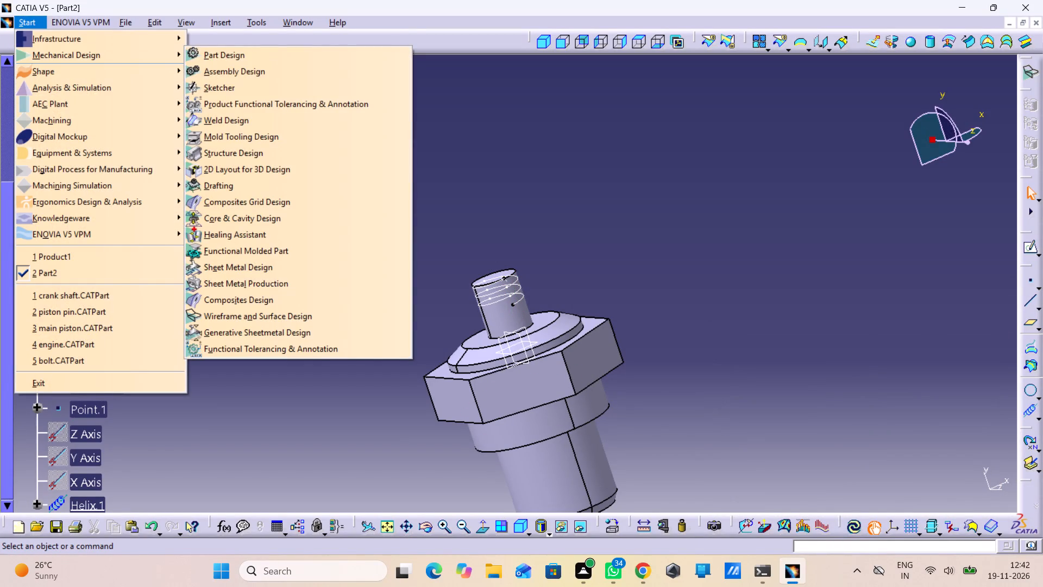
left_click(217, 52)
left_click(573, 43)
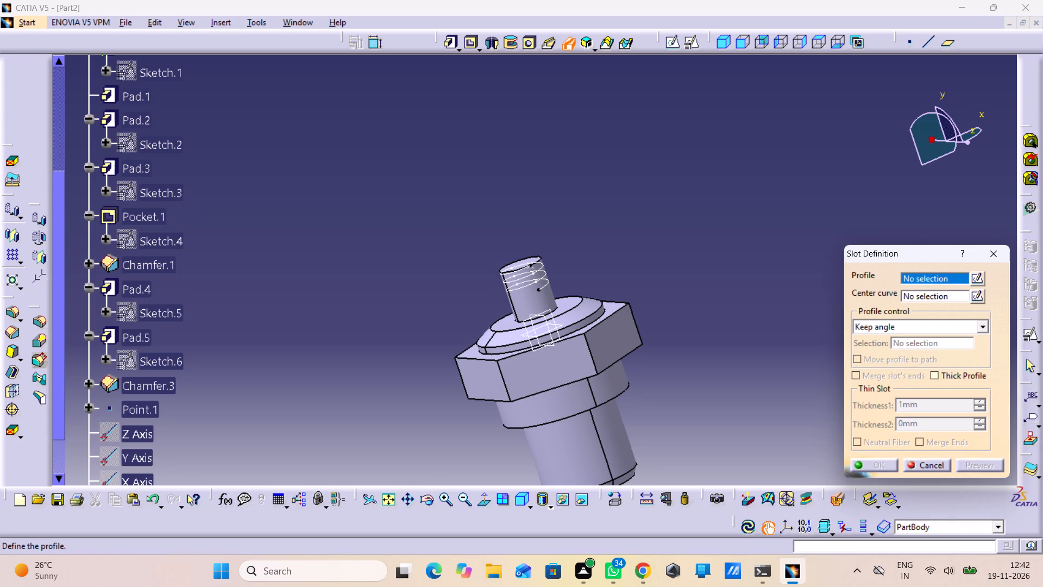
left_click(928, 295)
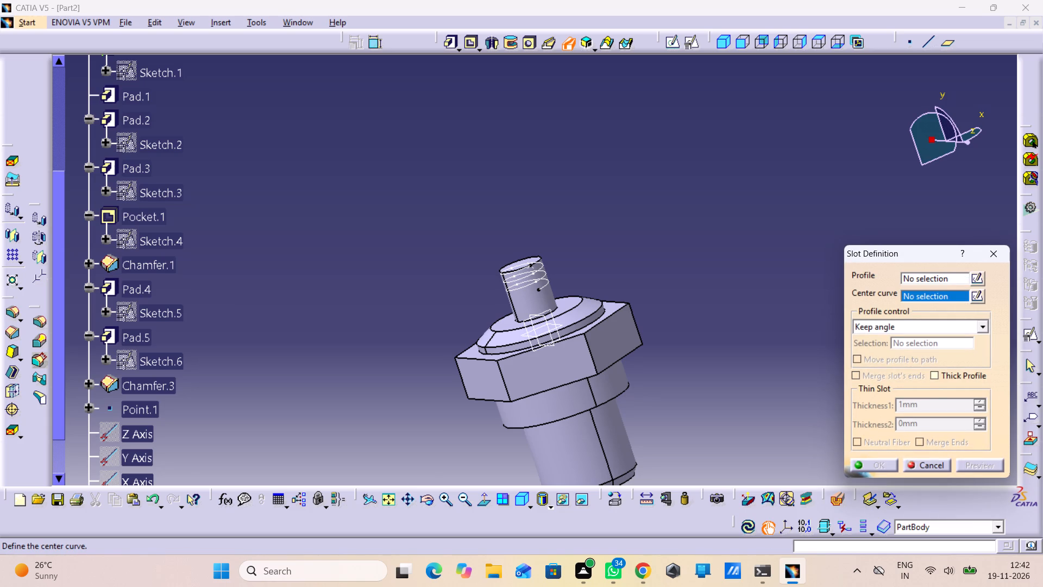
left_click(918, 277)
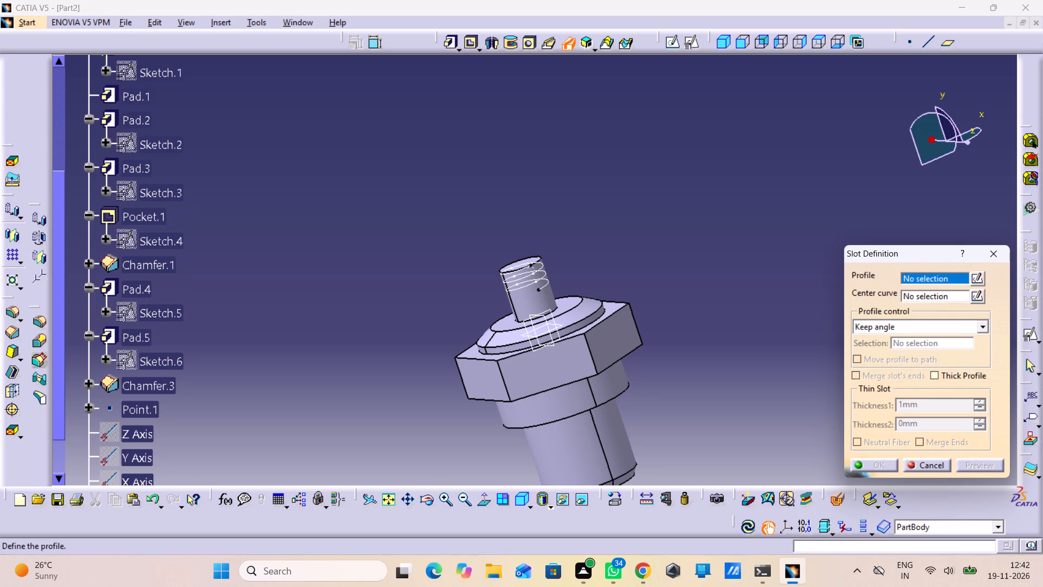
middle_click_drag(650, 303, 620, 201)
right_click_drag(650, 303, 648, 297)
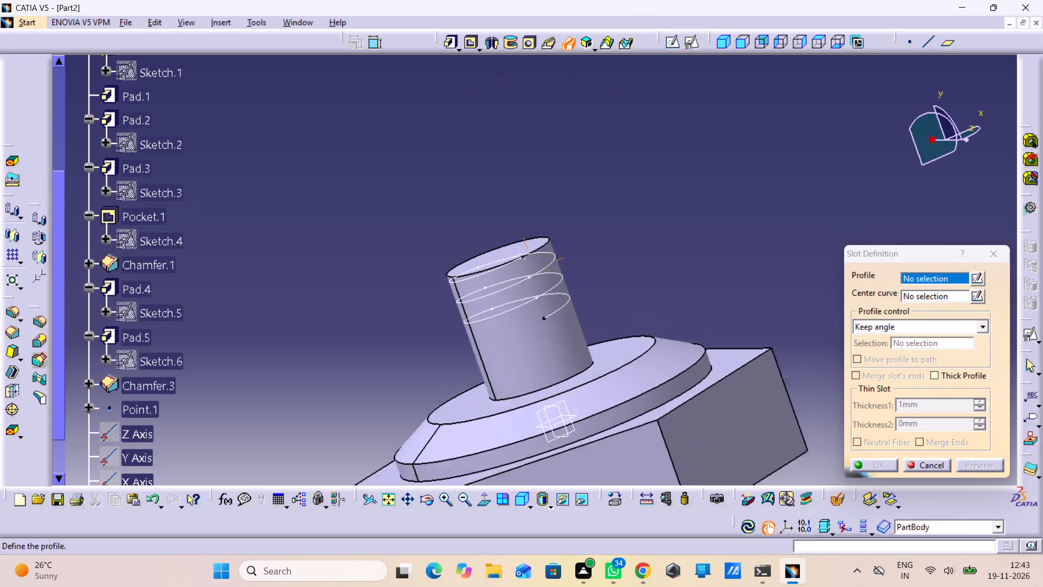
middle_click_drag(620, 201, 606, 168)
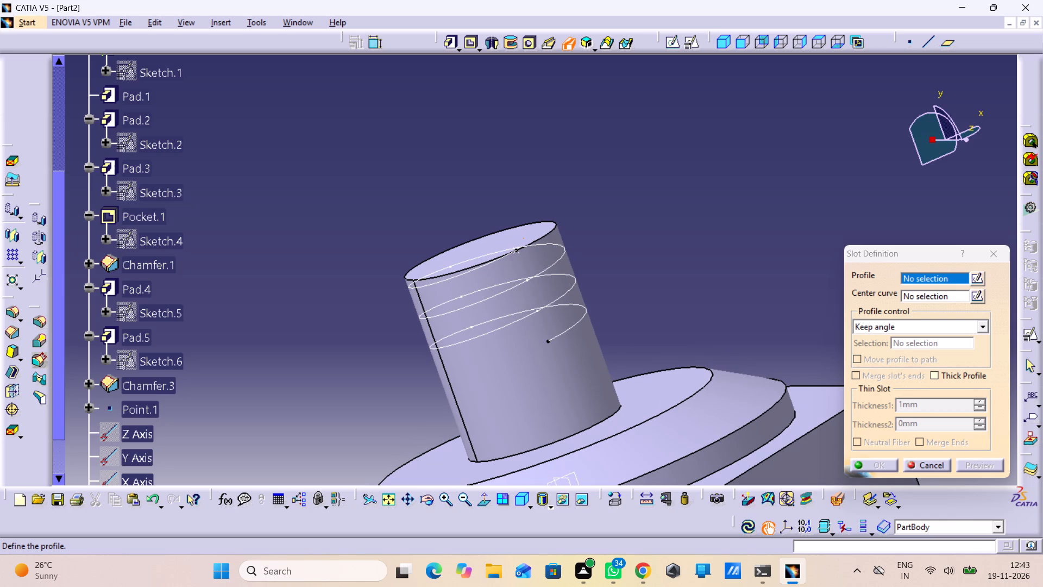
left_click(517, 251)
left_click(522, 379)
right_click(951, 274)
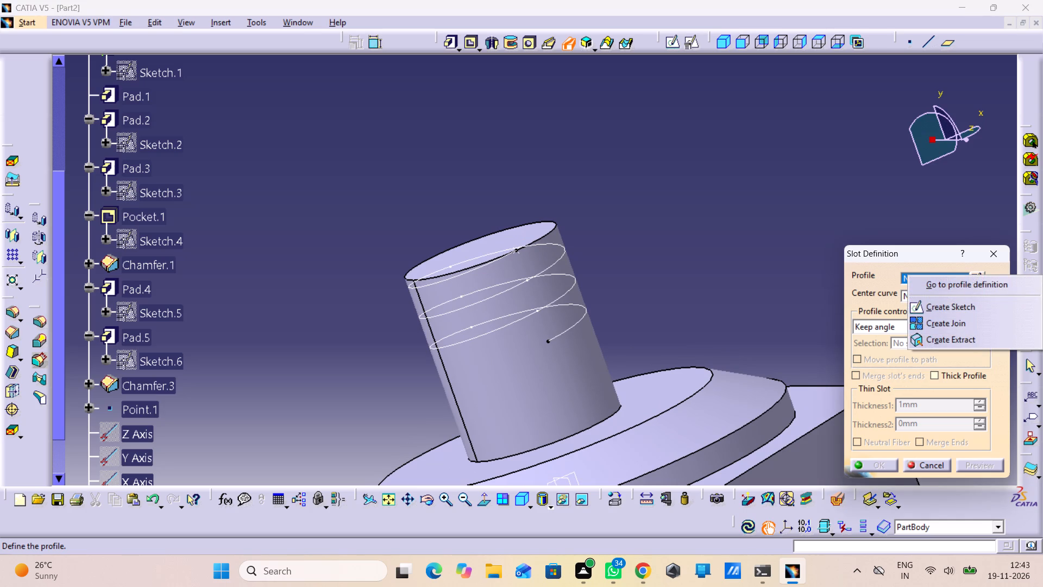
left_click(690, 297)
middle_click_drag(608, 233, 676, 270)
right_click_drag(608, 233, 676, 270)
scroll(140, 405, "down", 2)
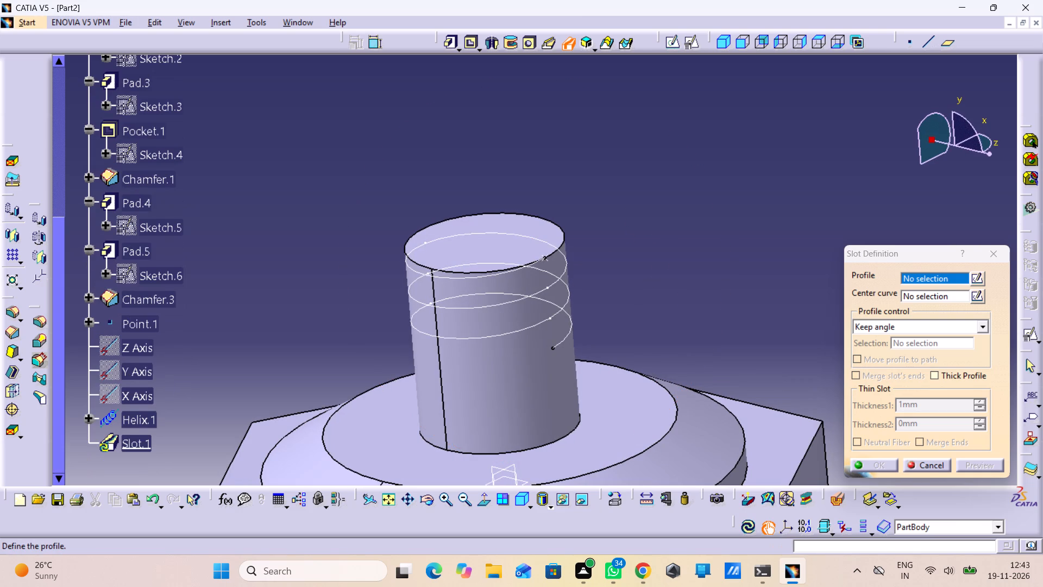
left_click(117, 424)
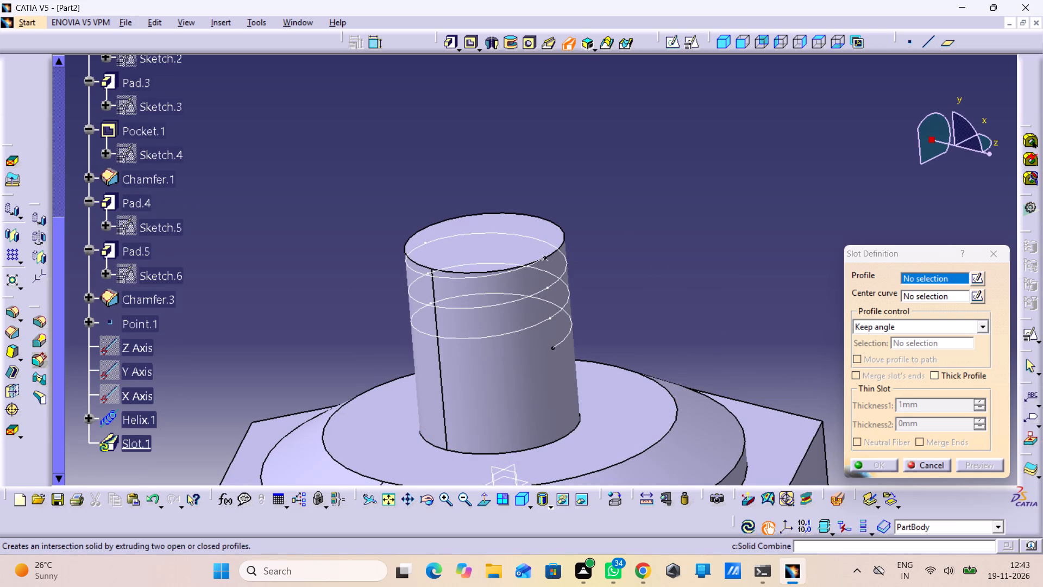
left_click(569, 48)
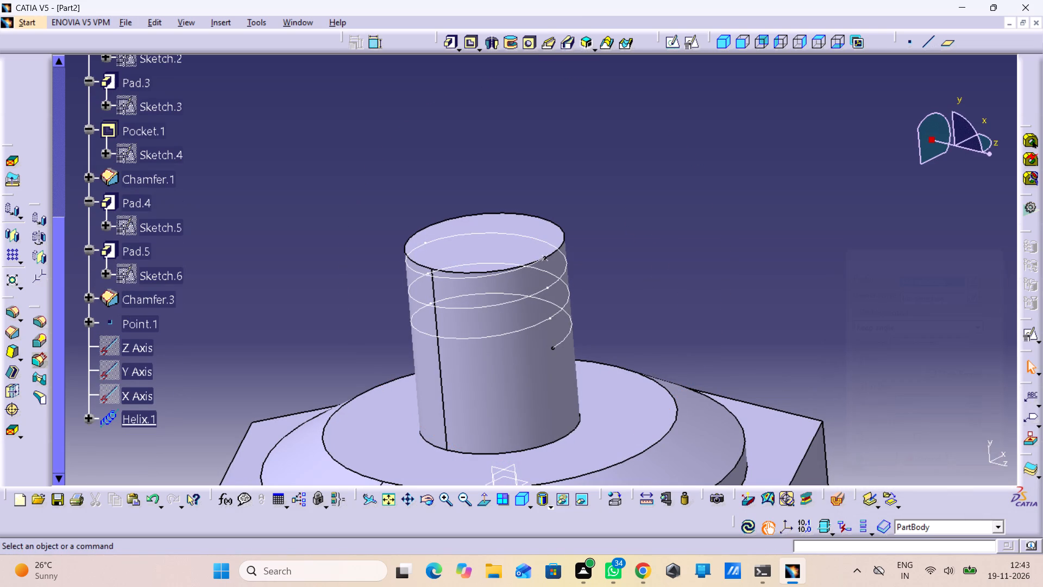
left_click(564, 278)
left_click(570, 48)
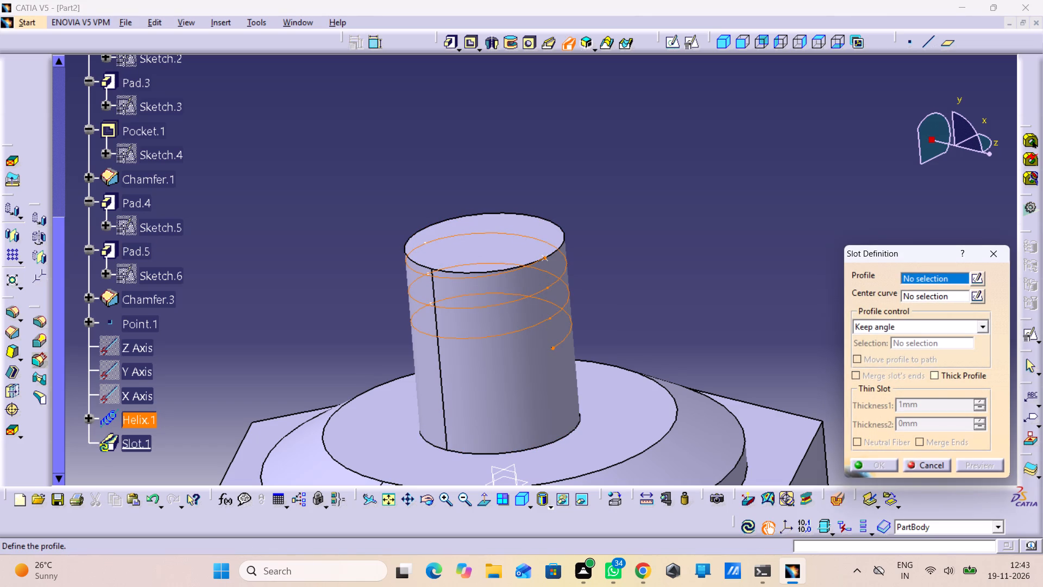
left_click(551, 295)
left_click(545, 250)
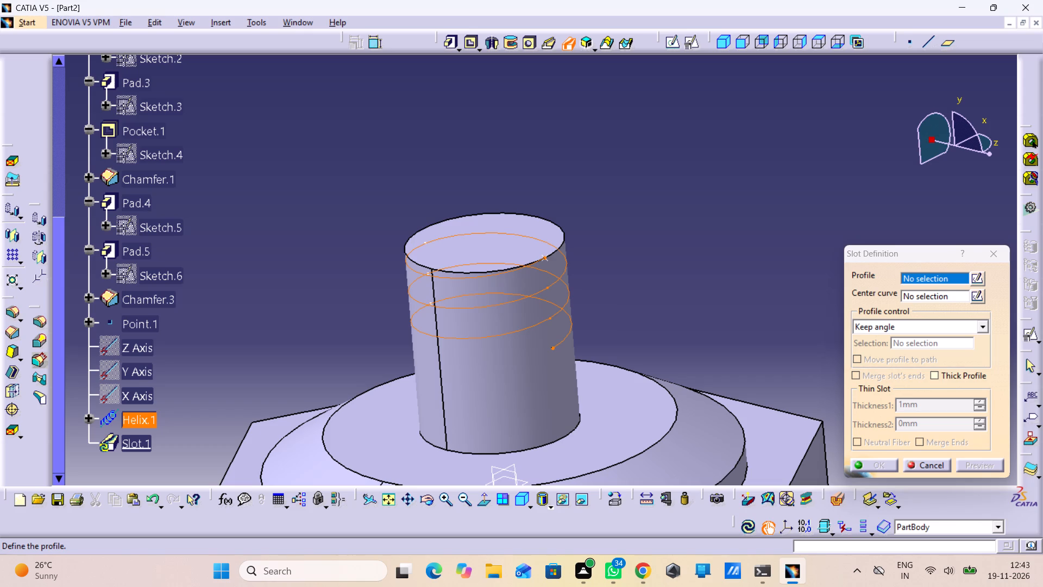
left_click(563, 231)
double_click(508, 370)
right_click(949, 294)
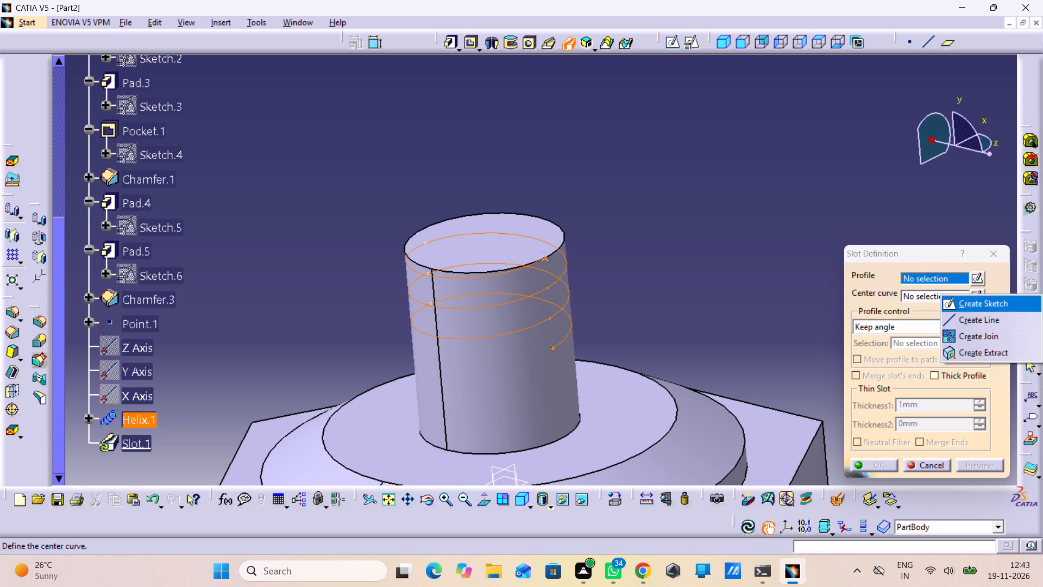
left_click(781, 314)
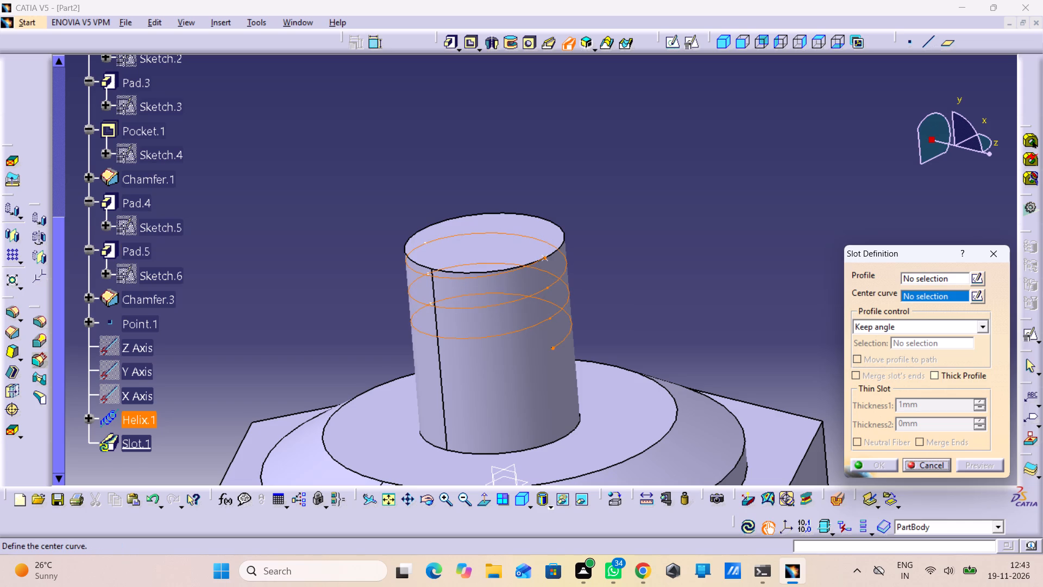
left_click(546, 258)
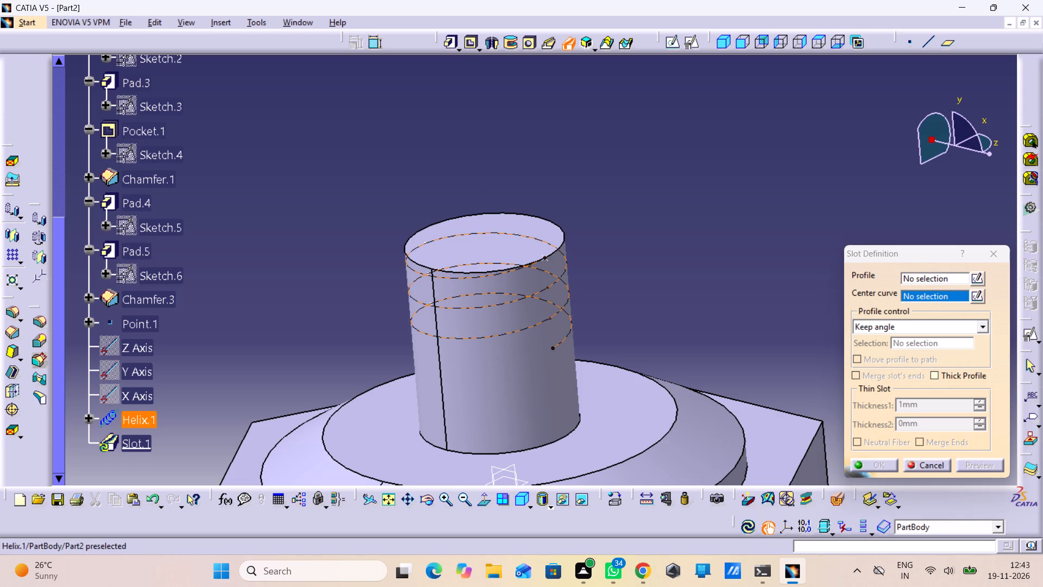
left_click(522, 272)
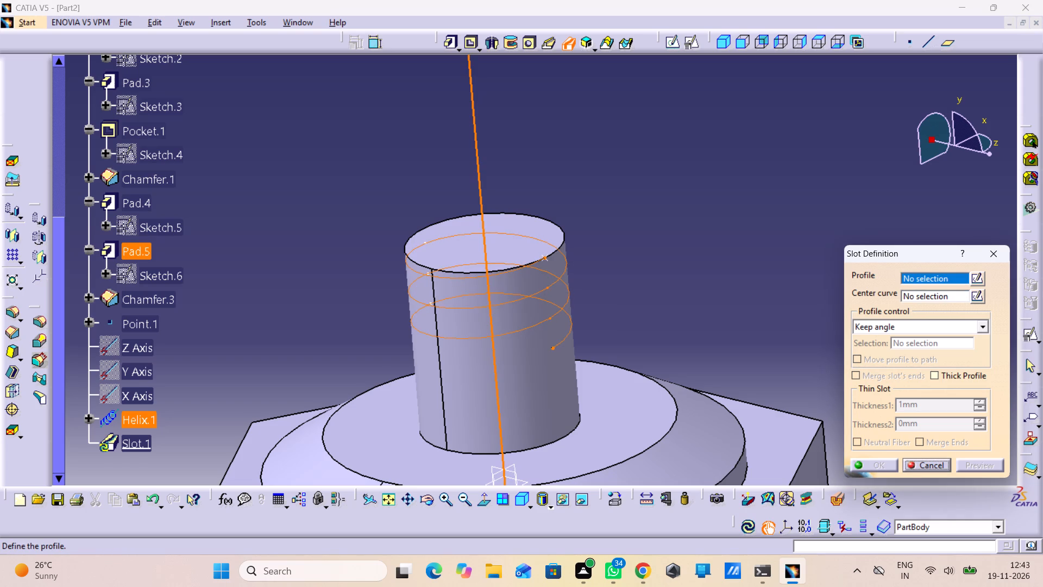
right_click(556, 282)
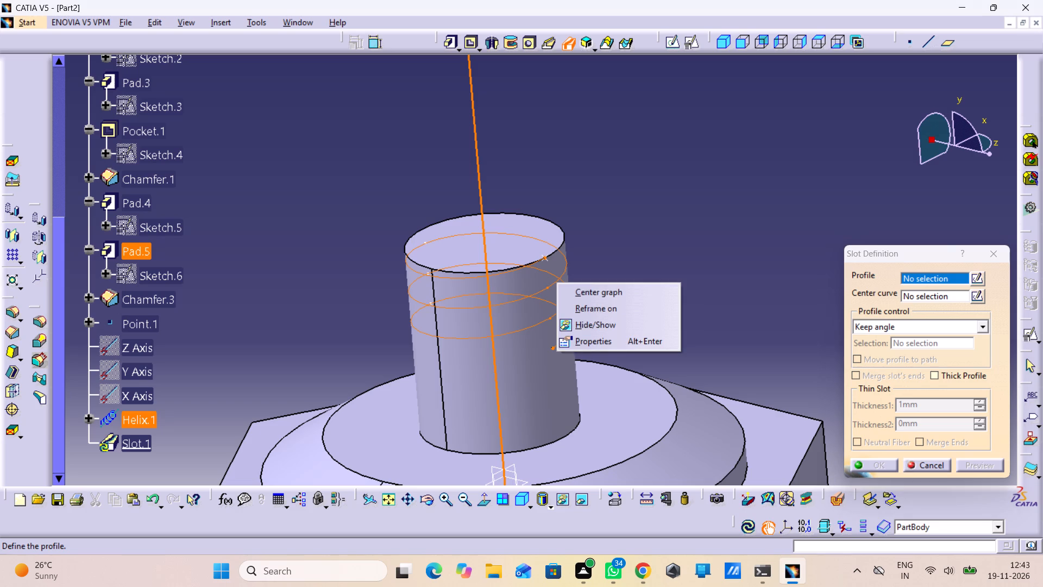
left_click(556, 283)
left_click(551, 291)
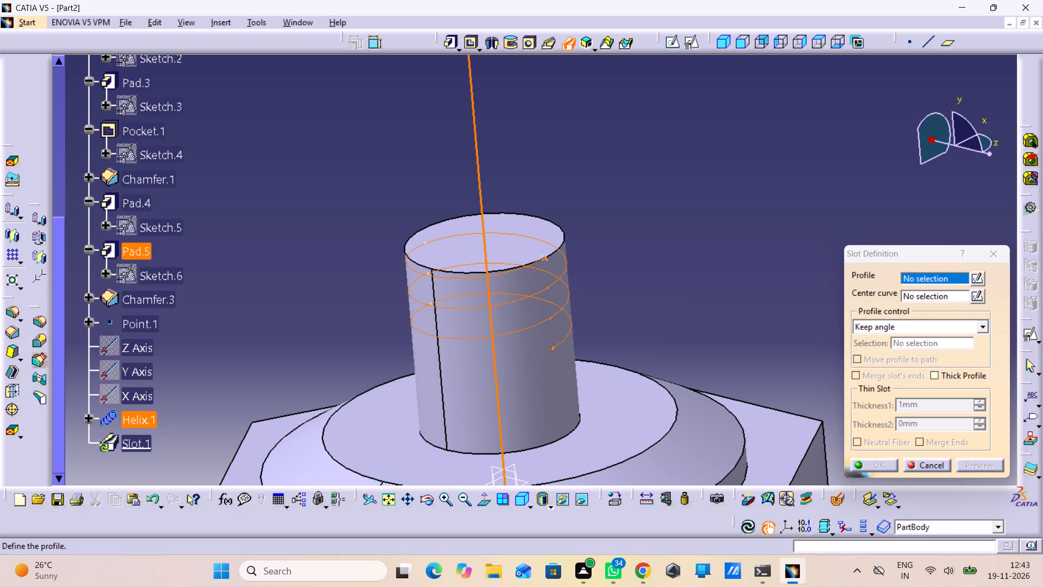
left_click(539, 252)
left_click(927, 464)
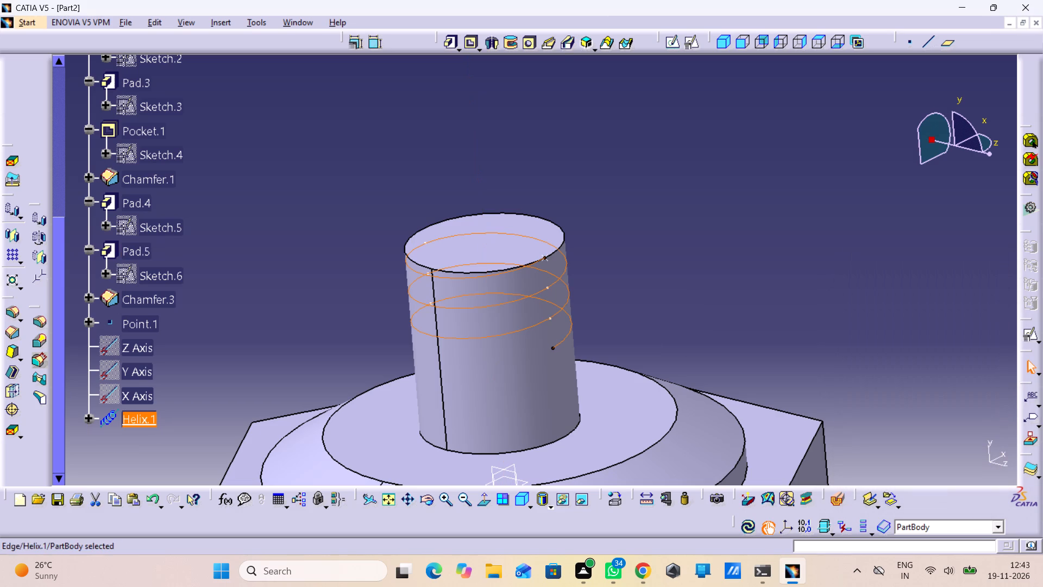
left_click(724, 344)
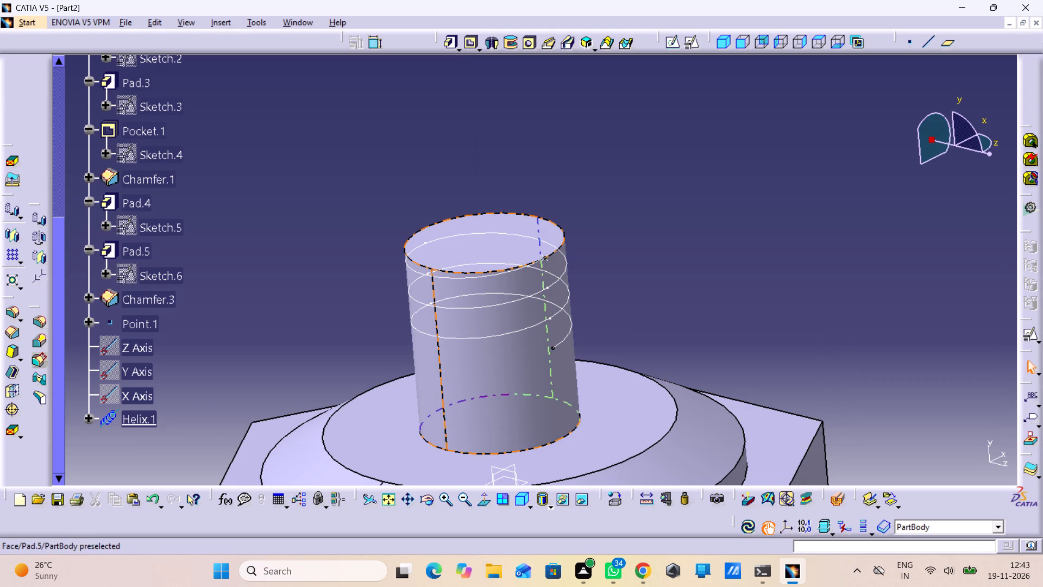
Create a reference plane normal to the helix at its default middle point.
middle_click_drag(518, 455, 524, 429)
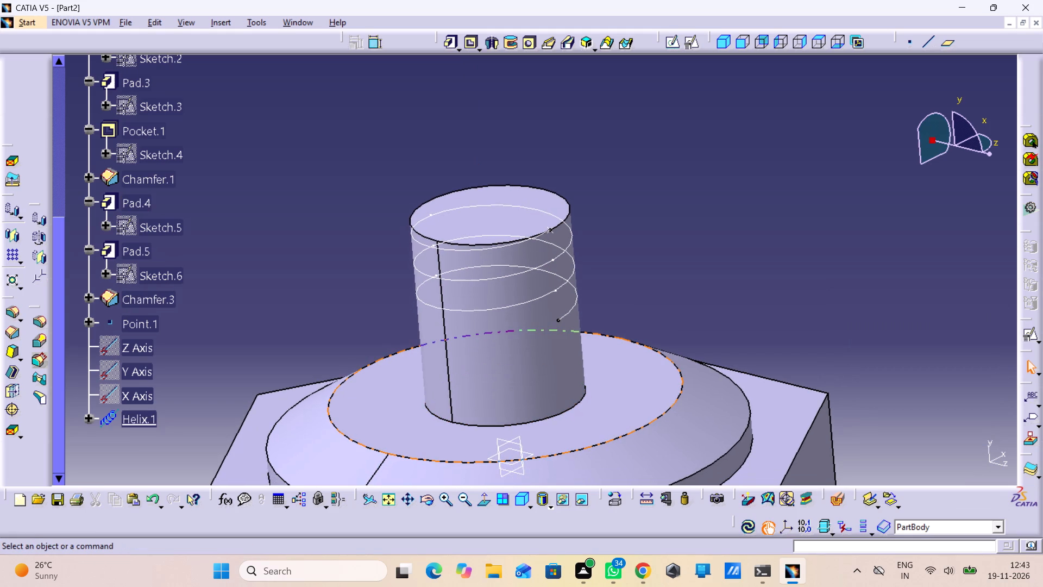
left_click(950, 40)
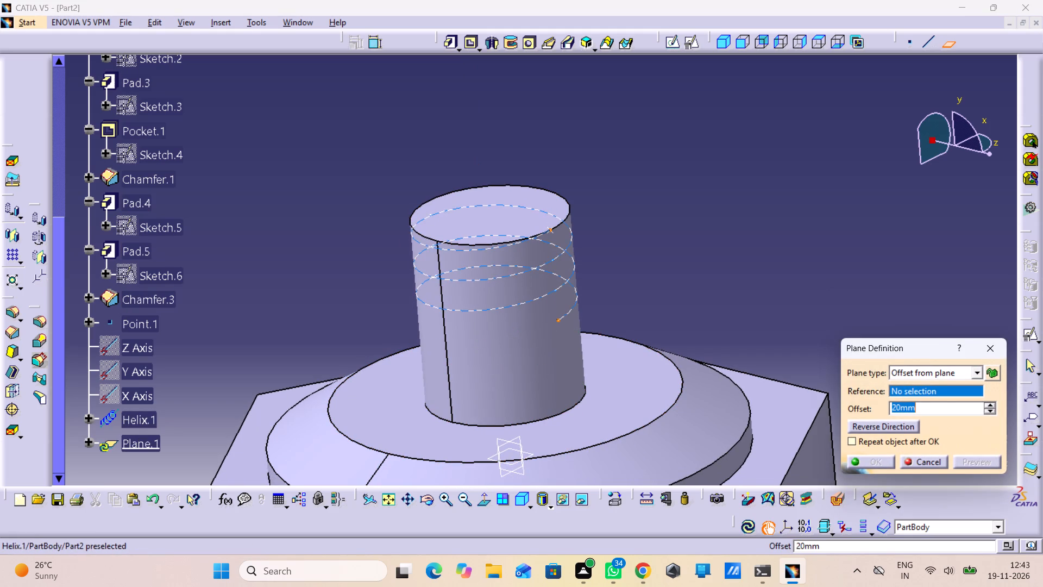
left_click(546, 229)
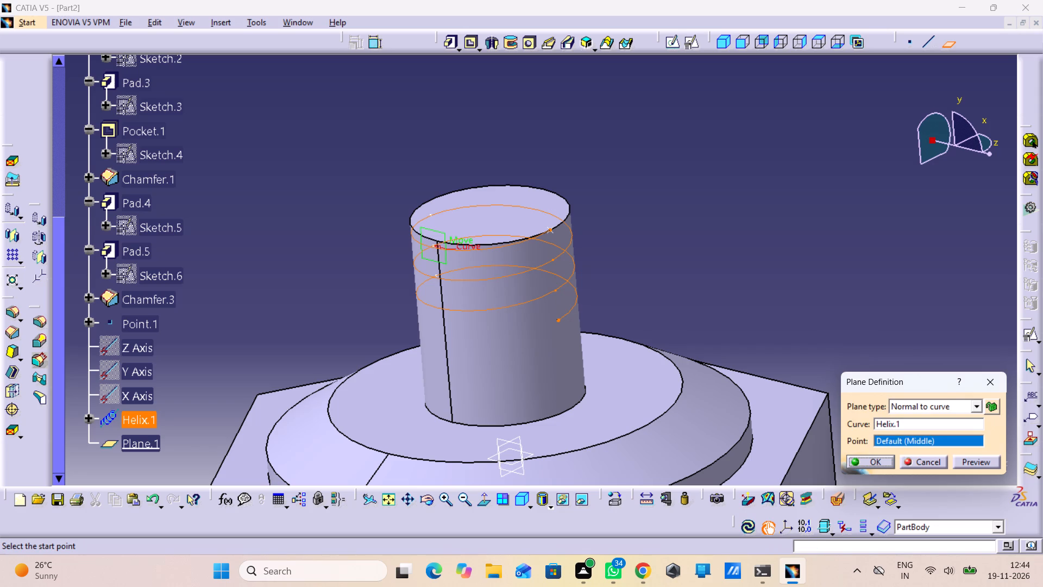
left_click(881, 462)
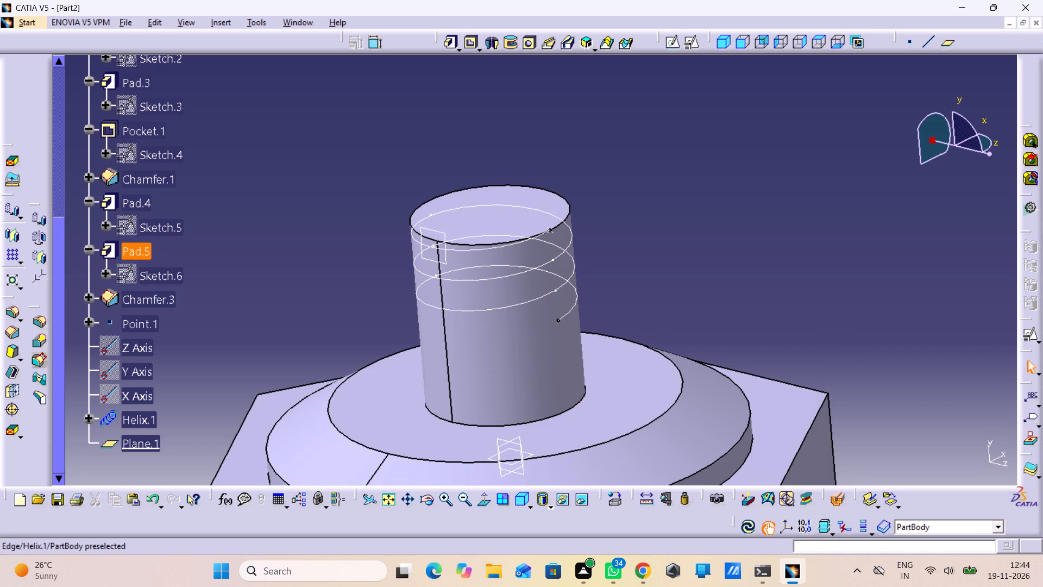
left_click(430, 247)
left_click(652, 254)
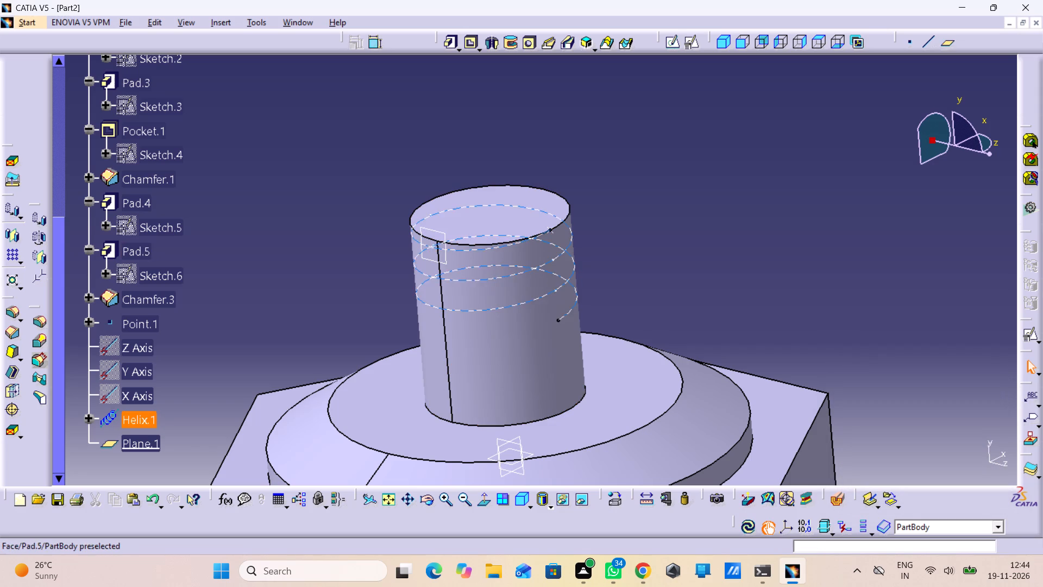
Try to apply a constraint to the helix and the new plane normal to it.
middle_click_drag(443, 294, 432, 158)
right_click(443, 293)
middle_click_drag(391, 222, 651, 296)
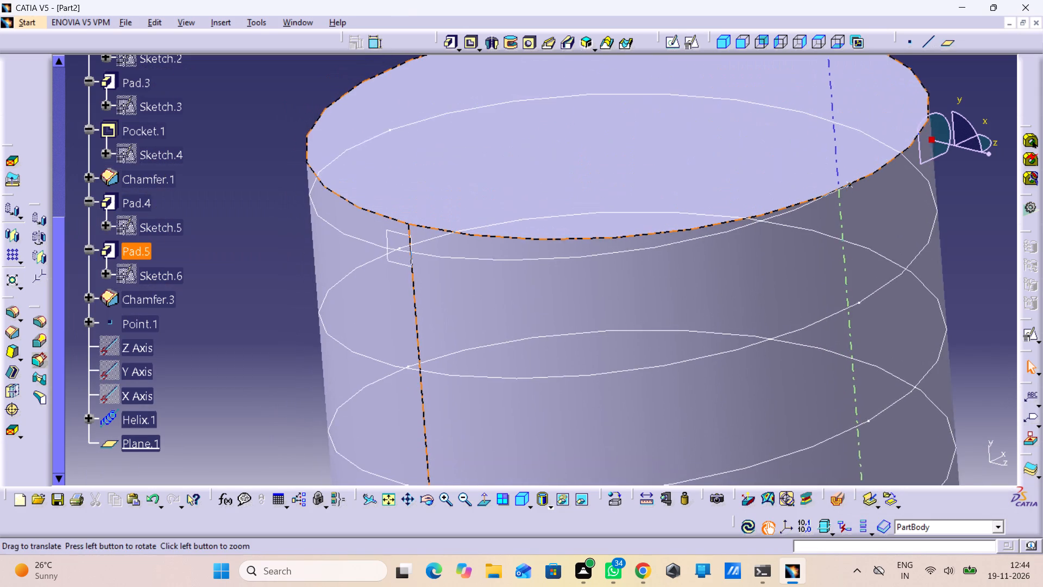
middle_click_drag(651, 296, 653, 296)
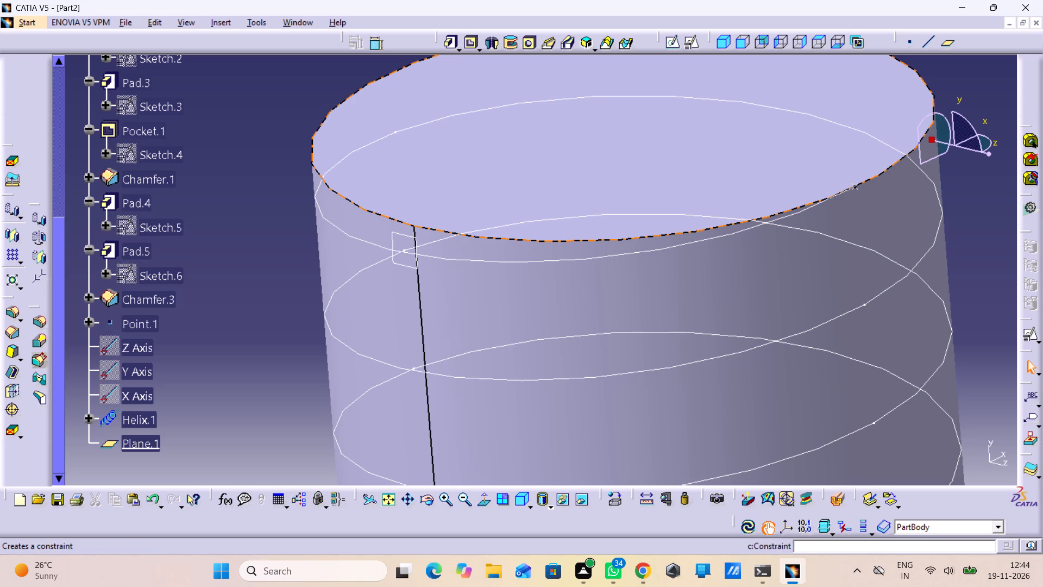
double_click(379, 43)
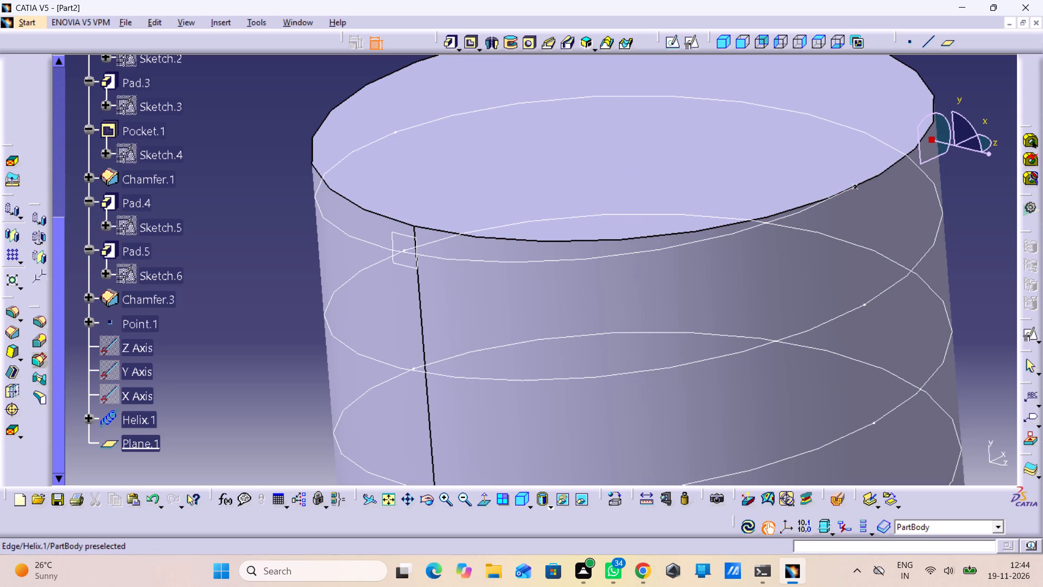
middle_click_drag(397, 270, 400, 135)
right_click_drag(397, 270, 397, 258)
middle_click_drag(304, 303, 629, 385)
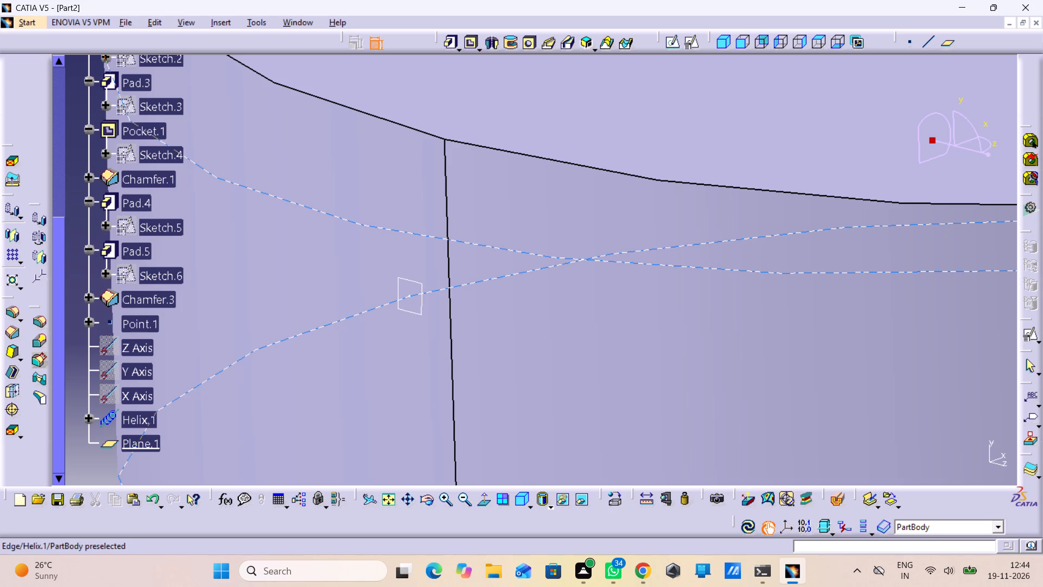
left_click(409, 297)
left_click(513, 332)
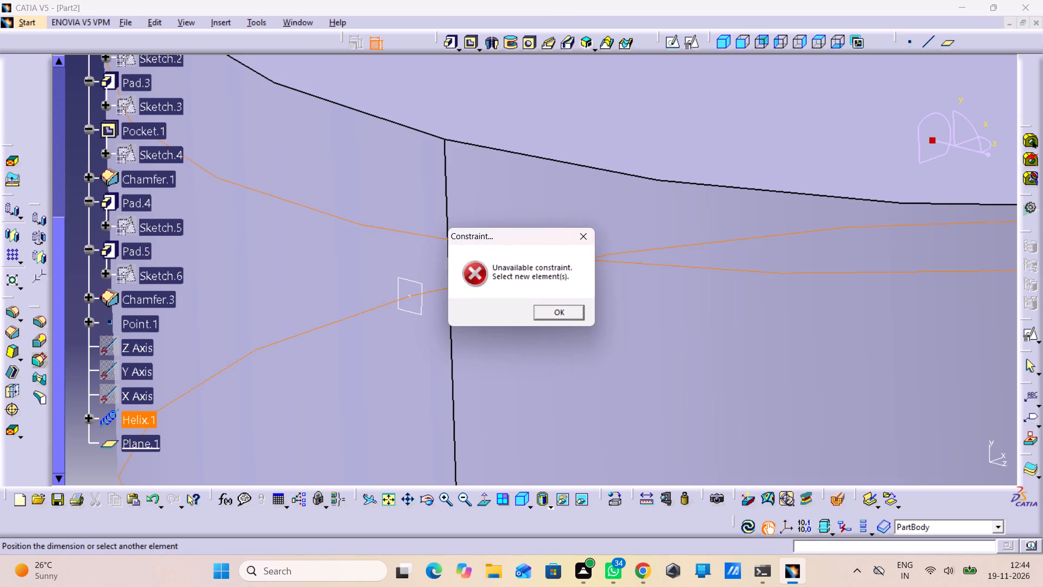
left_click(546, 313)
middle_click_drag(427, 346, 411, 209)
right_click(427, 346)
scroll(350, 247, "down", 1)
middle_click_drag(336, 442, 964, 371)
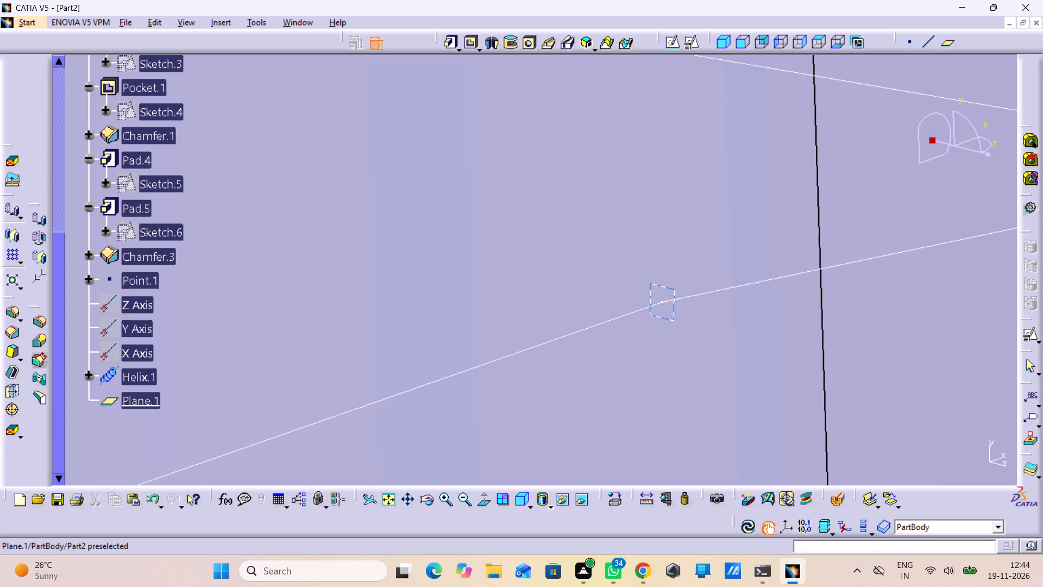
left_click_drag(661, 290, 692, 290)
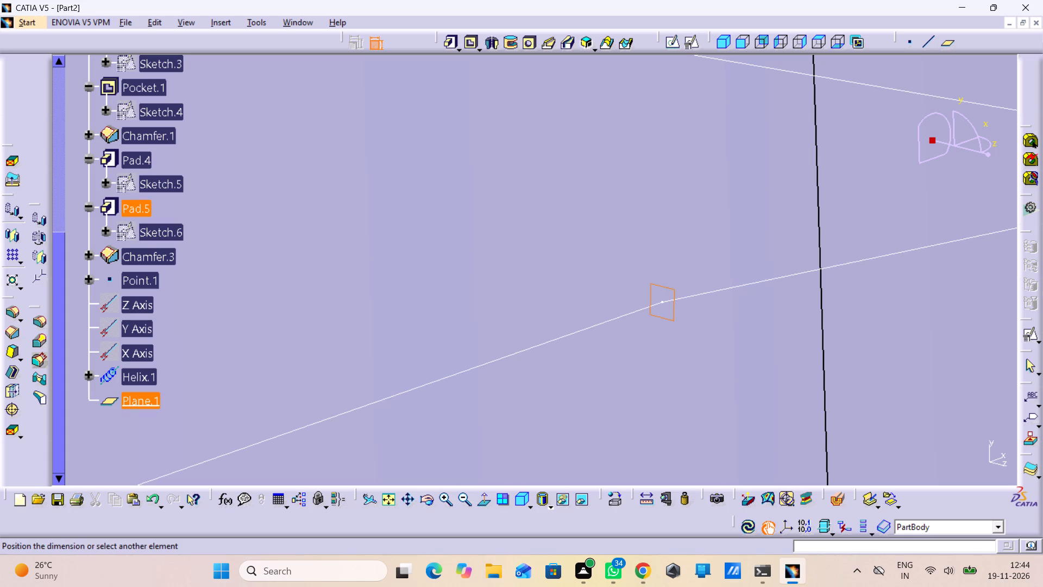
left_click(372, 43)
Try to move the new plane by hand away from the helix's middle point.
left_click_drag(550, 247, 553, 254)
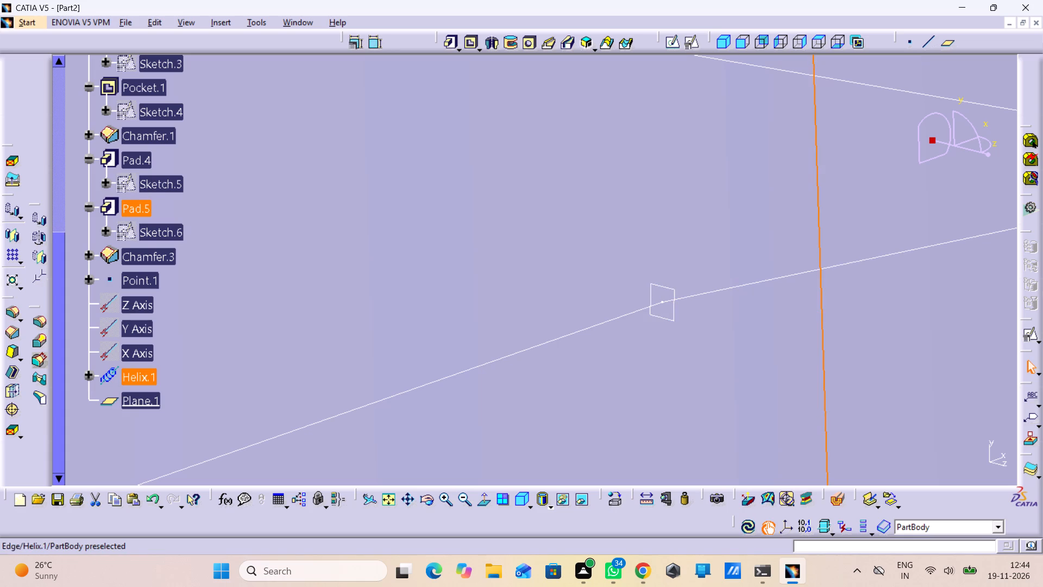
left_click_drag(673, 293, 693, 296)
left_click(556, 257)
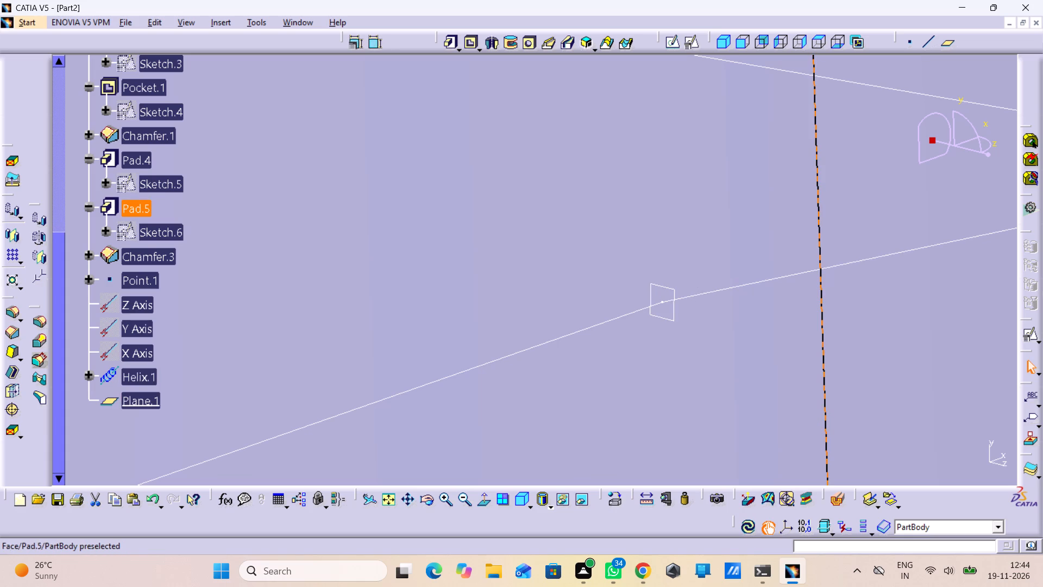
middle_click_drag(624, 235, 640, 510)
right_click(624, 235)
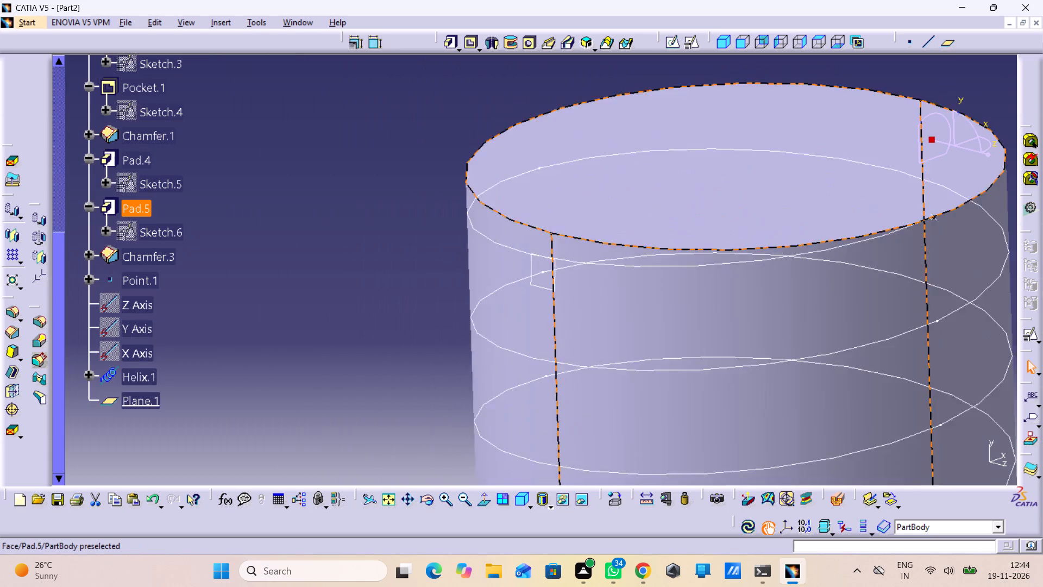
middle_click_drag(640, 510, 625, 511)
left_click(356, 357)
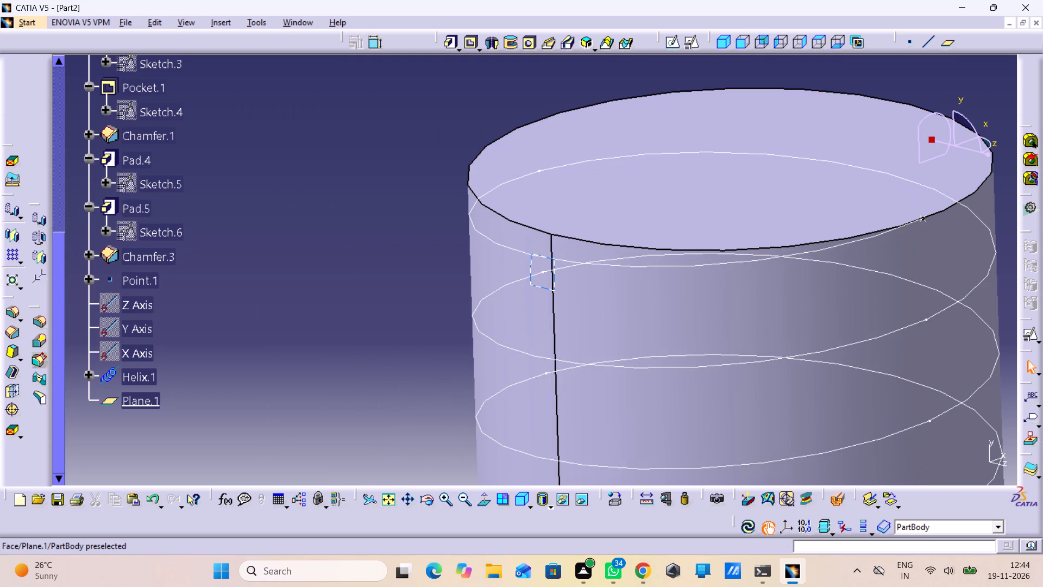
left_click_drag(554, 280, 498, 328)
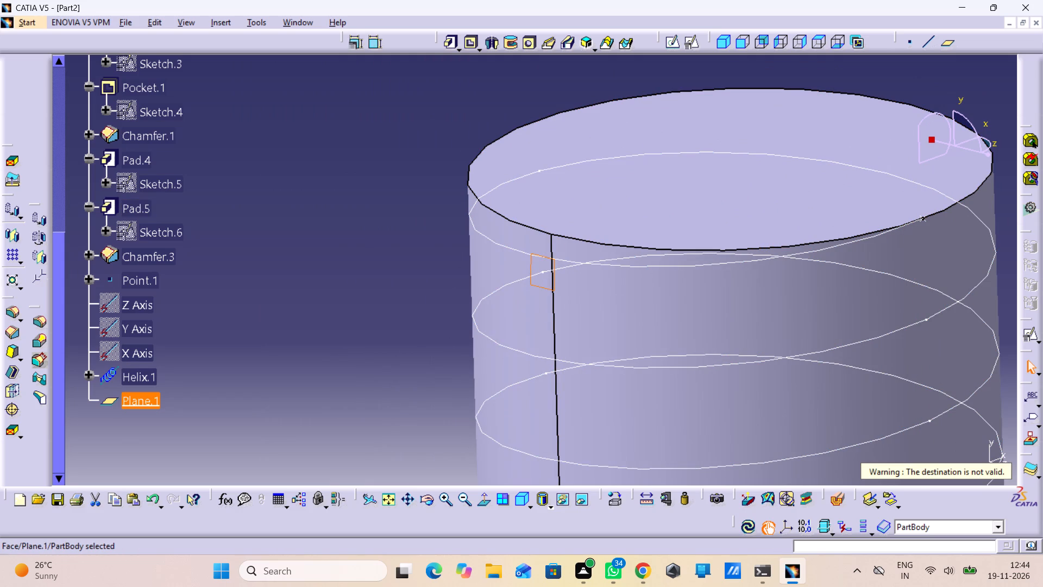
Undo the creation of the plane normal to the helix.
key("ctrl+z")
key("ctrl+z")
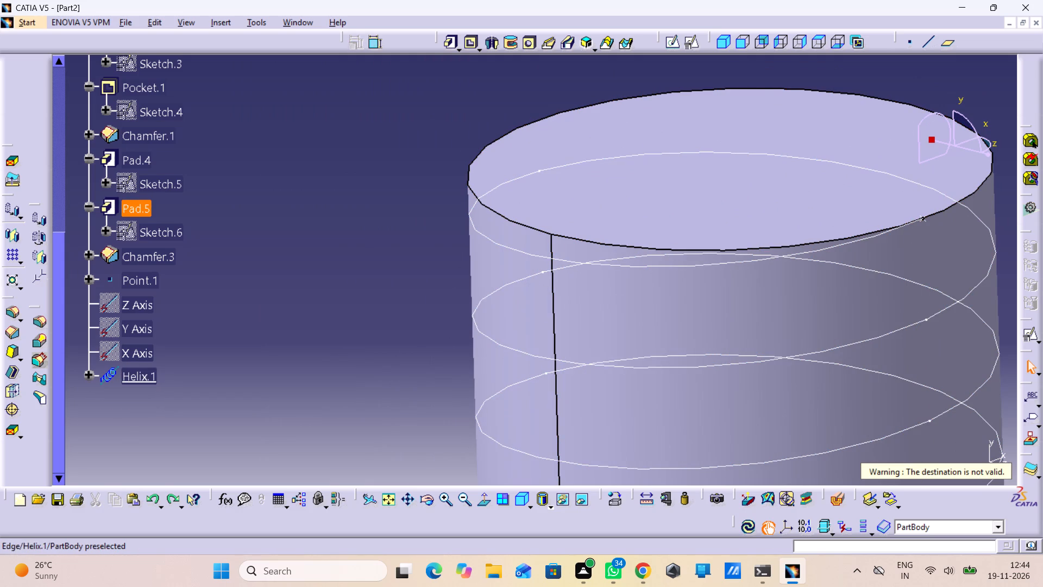
Create a reference plane normal to the helix at its start point, Point.1, on the pin's end edge.
left_click(950, 43)
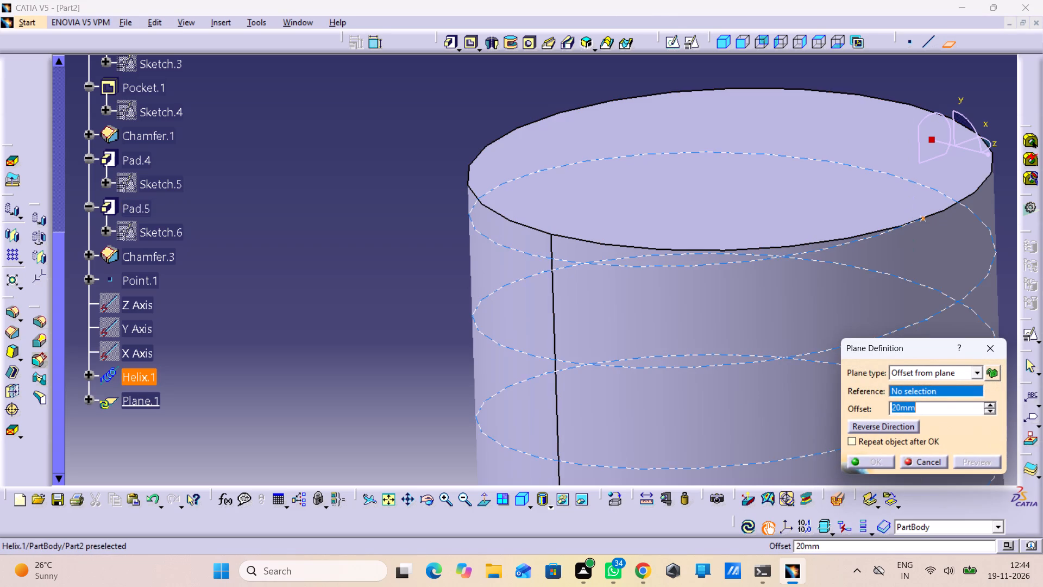
left_click(923, 221)
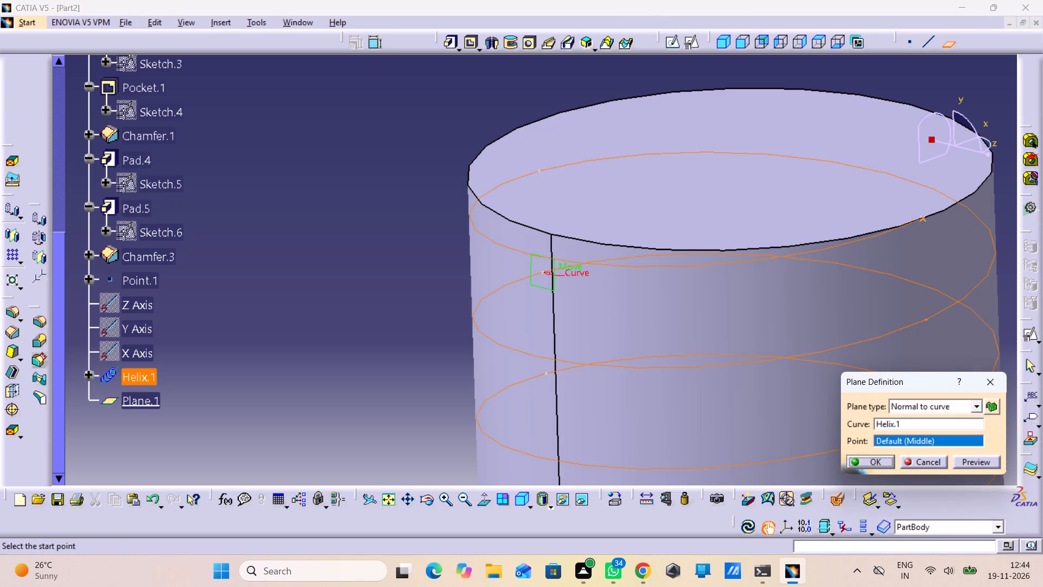
left_click_drag(560, 271, 913, 235)
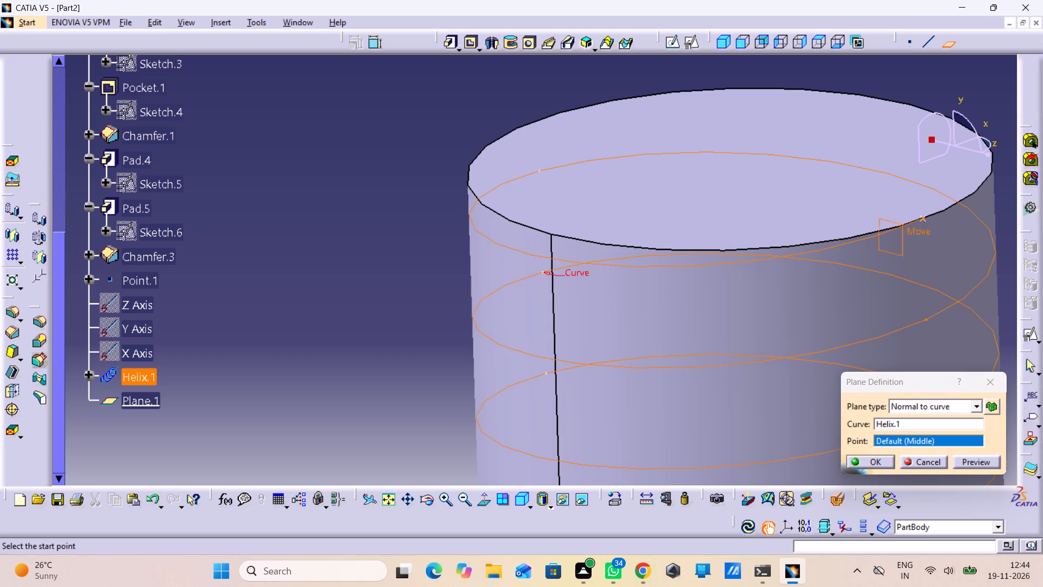
left_click_drag(913, 235, 965, 225)
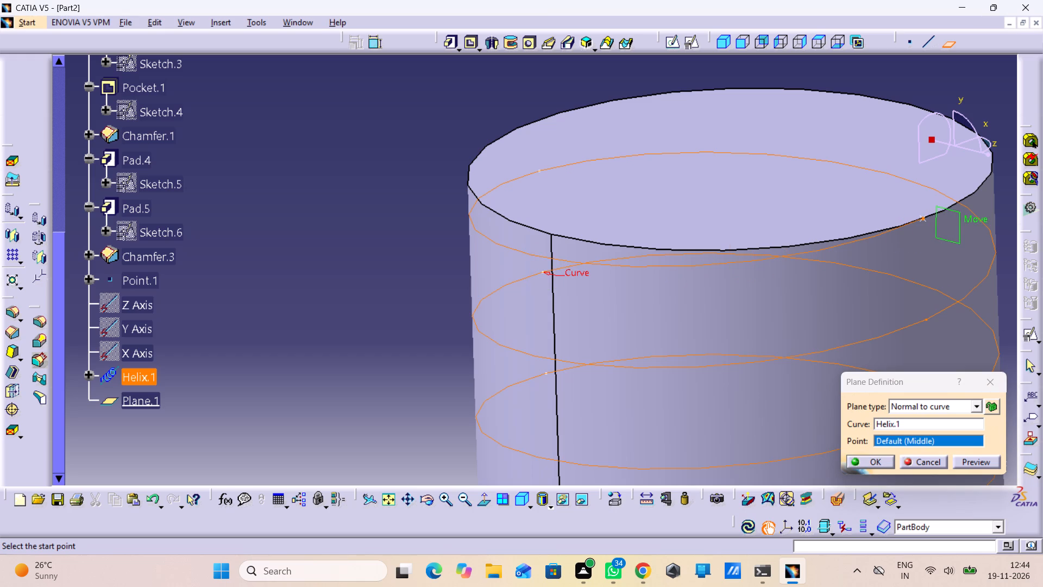
left_click_drag(921, 216, 918, 222)
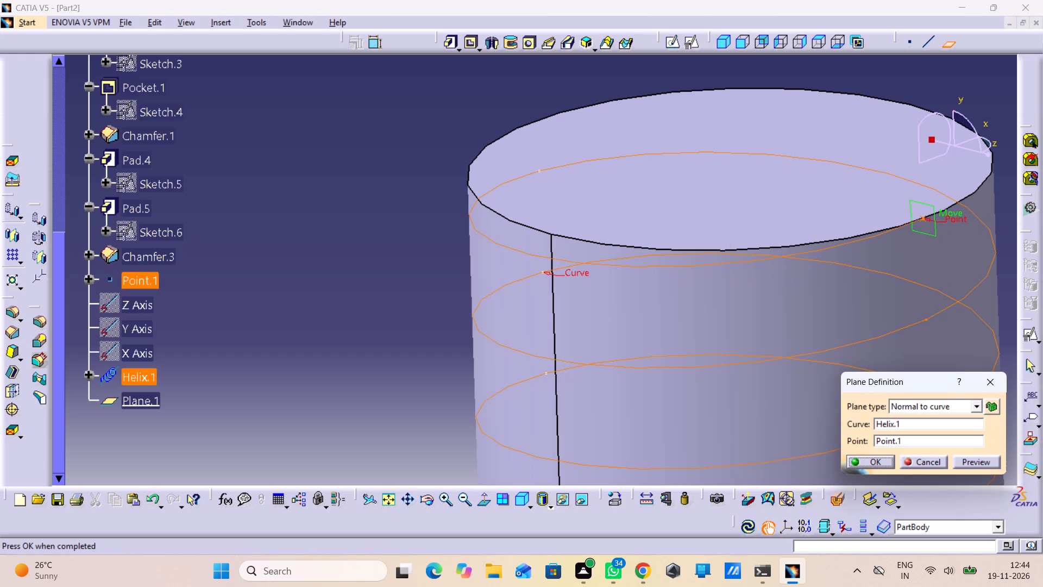
left_click(876, 459)
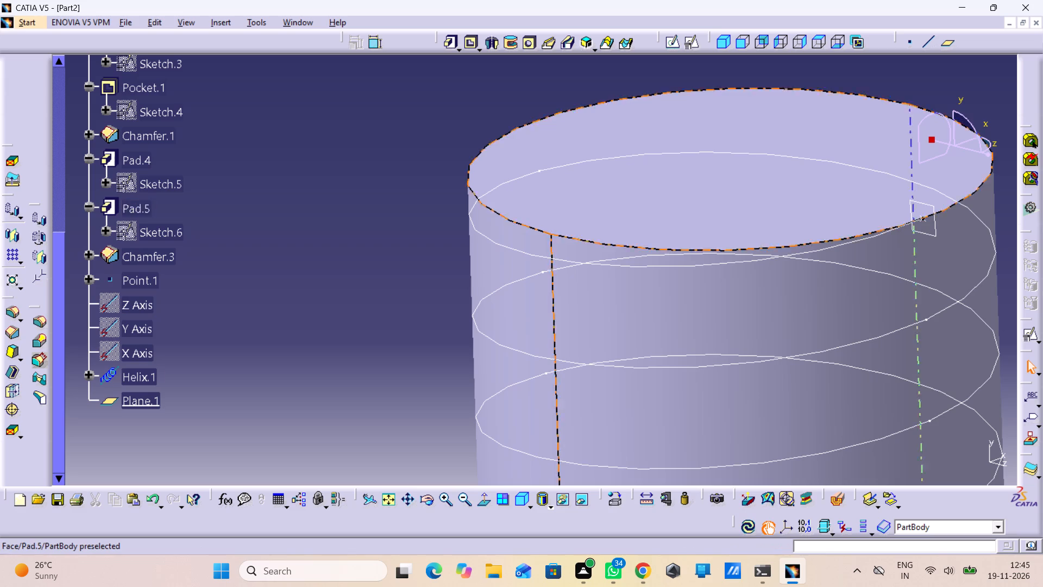
Start a positioned sketch on the new plane and draw a circle about 0.08 mm in diameter just outside the pin, near the helix start point.
left_click(924, 203)
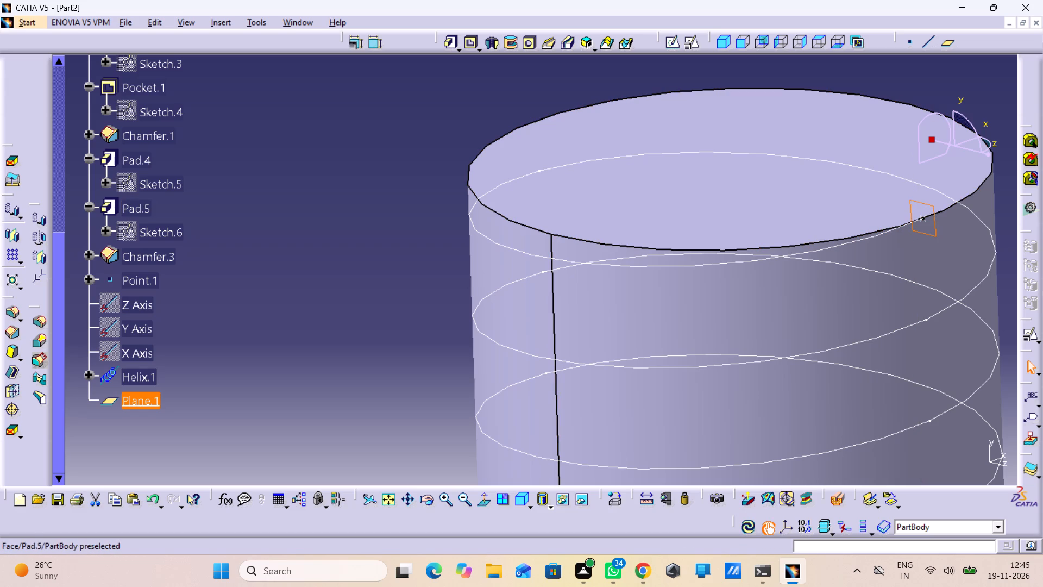
left_click(1031, 330)
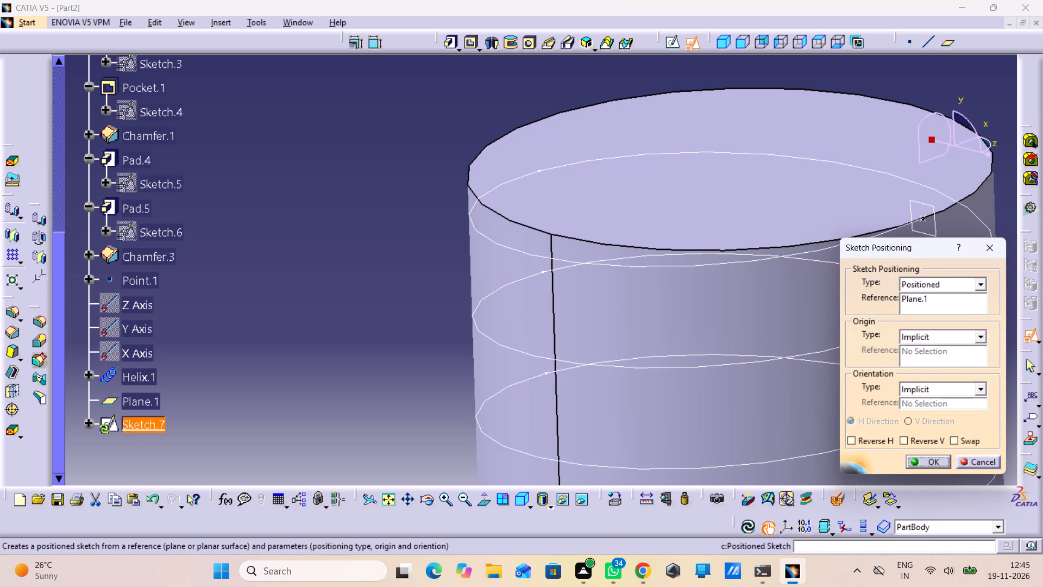
left_click(923, 463)
middle_click_drag(617, 364, 733, 548)
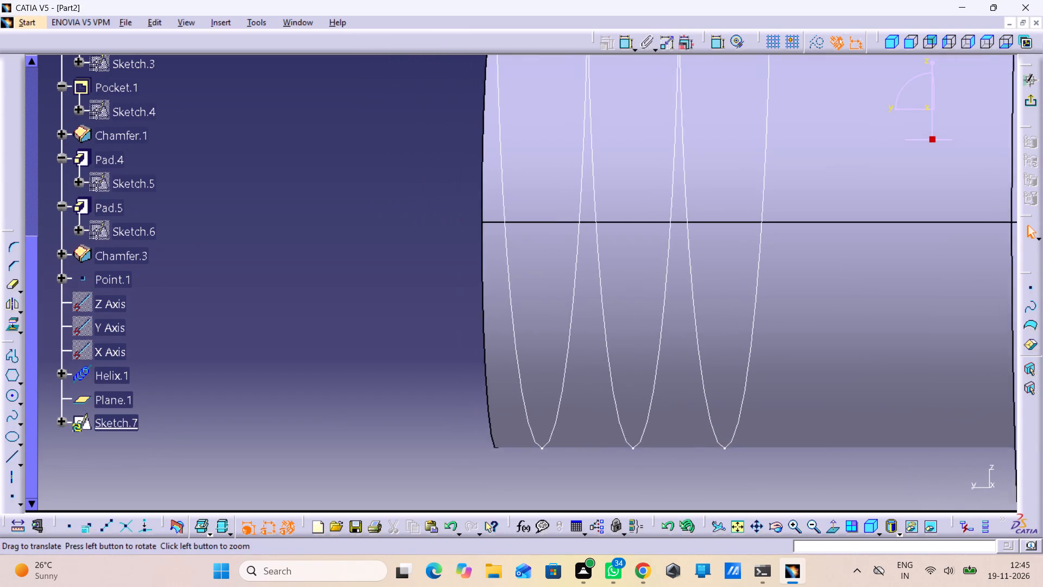
middle_click_drag(733, 548, 742, 557)
middle_click_drag(322, 330, 420, 533)
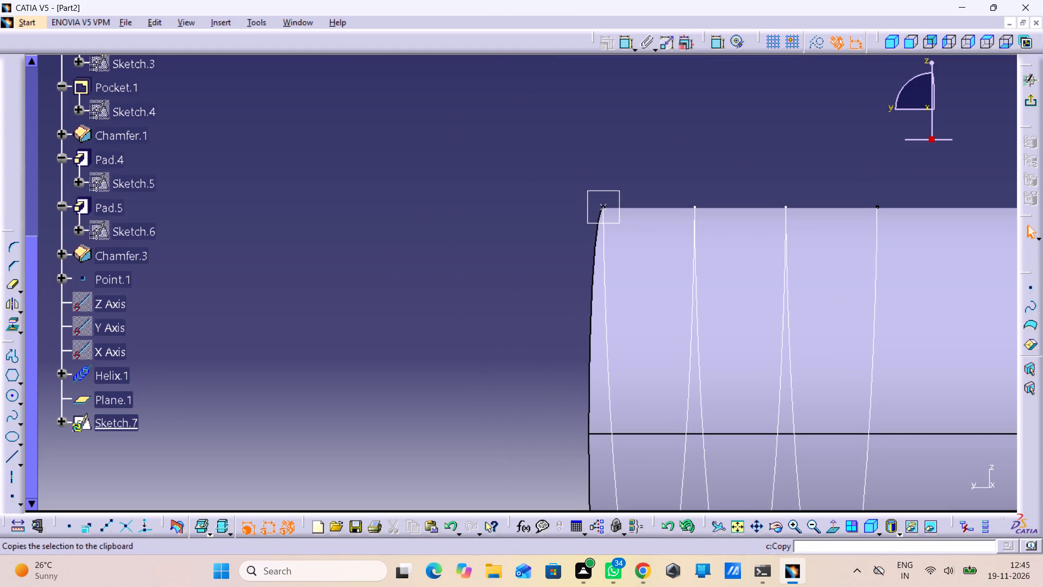
left_click(9, 396)
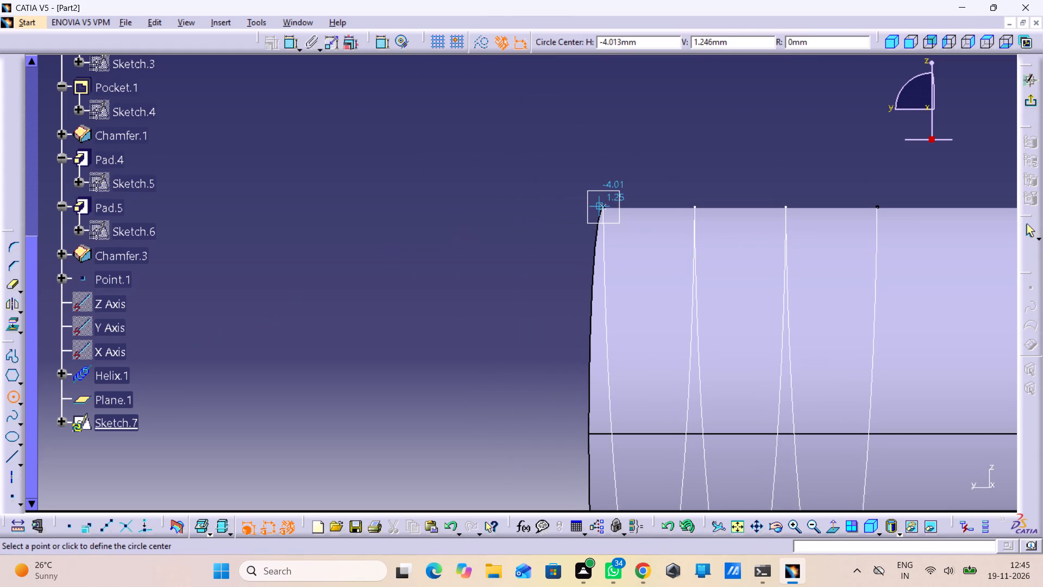
left_click(616, 141)
left_click(615, 148)
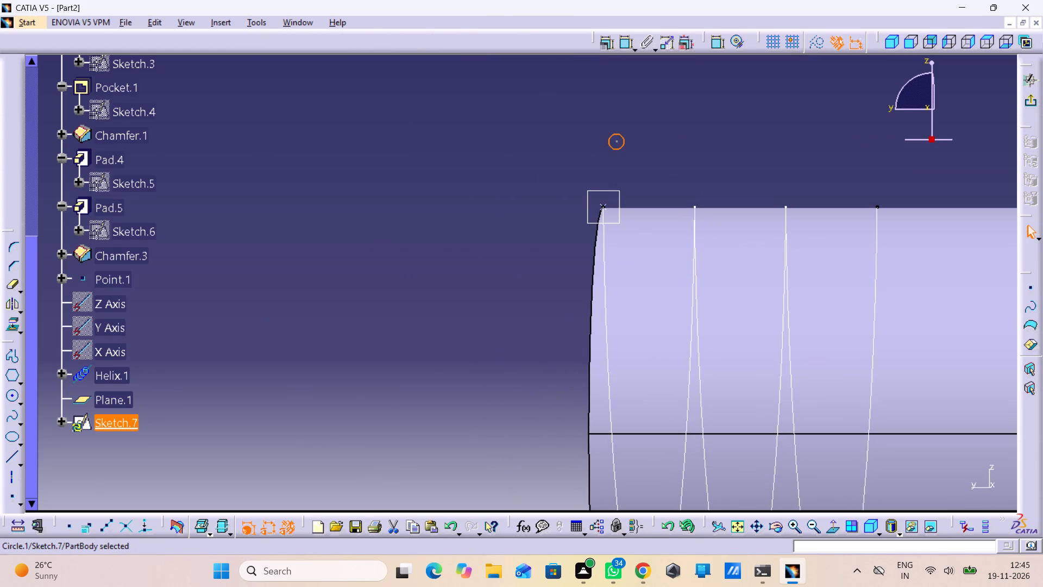
Add a diameter dimension to the circle and set it to 0.5 mm.
left_click(714, 44)
left_click(641, 139)
double_click(641, 139)
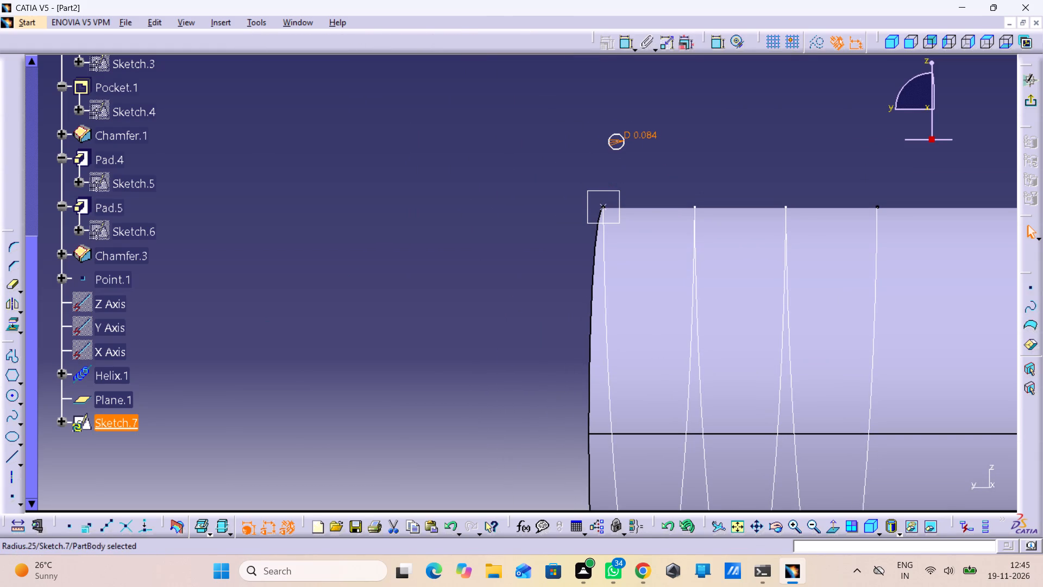
key("period")
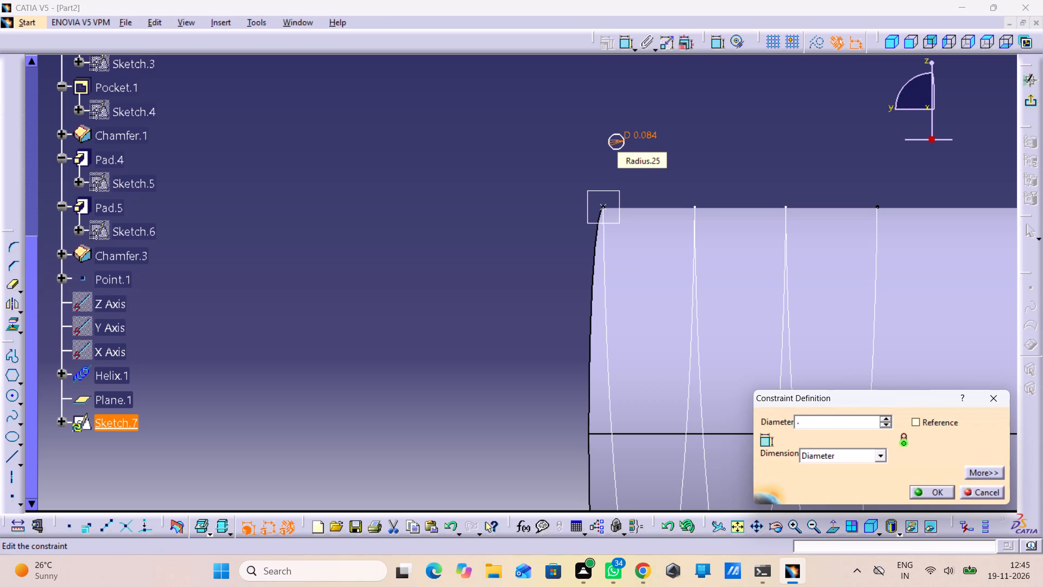
key("5")
key("Return")
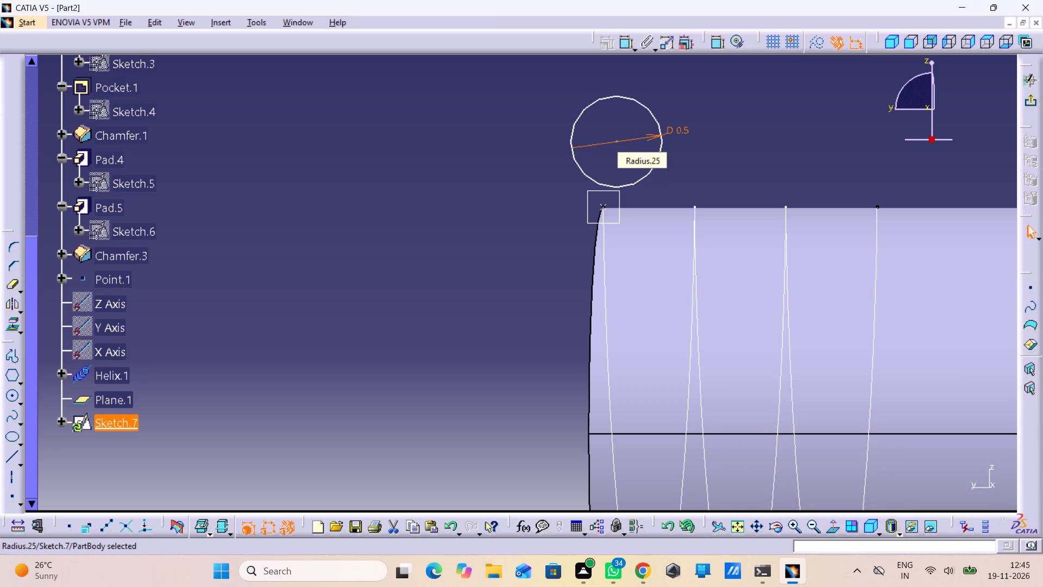
Set the circle's diameter to 0.25 mm.
double_click(677, 129)
type(".25")
key("Return")
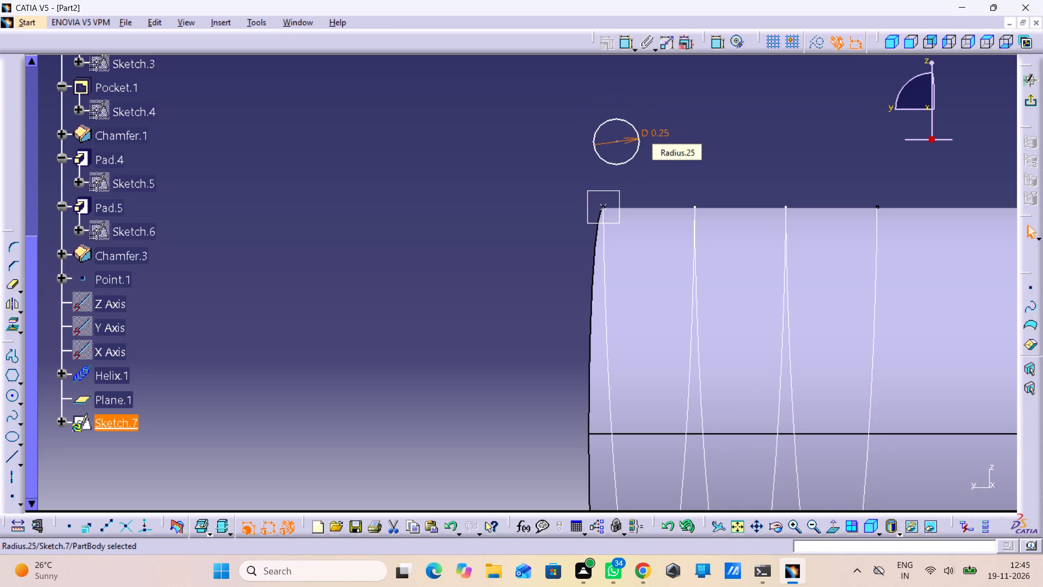
Constrain the circle's centre coincident with the helix start point and exit the sketch.
left_click(619, 141)
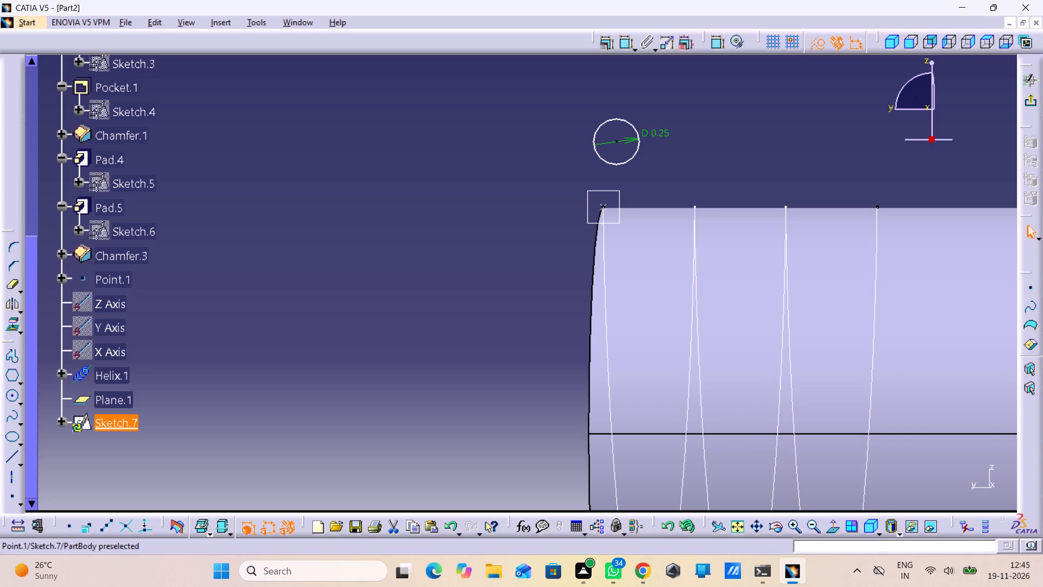
left_click(603, 208)
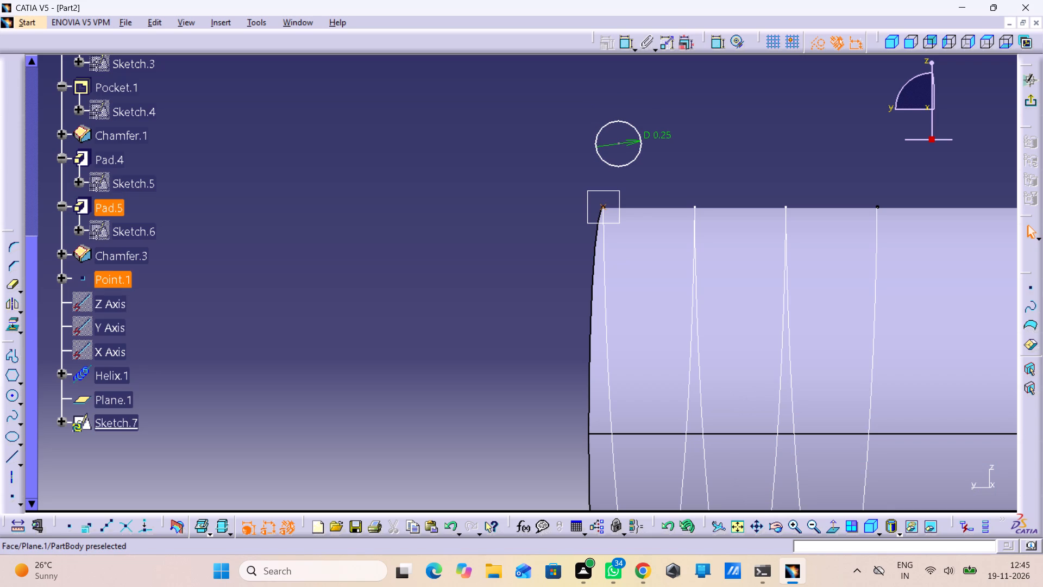
left_click(726, 90)
double_click(717, 42)
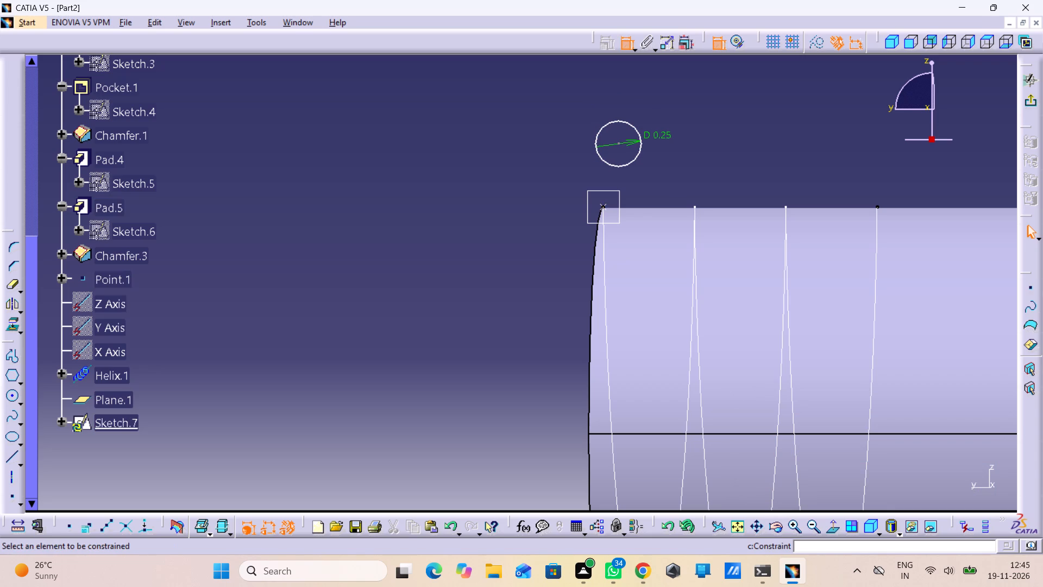
left_click(619, 143)
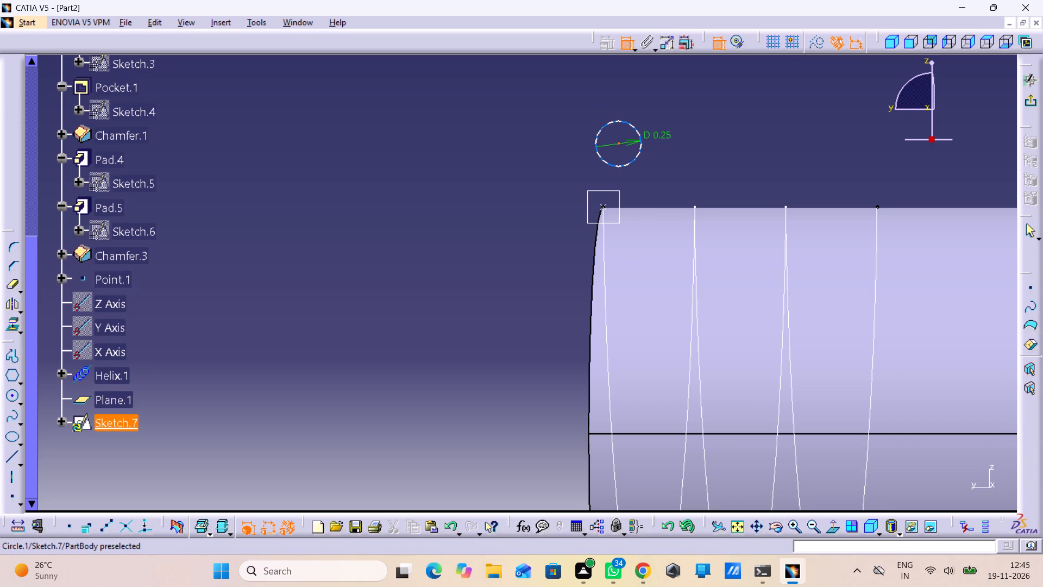
left_click(604, 208)
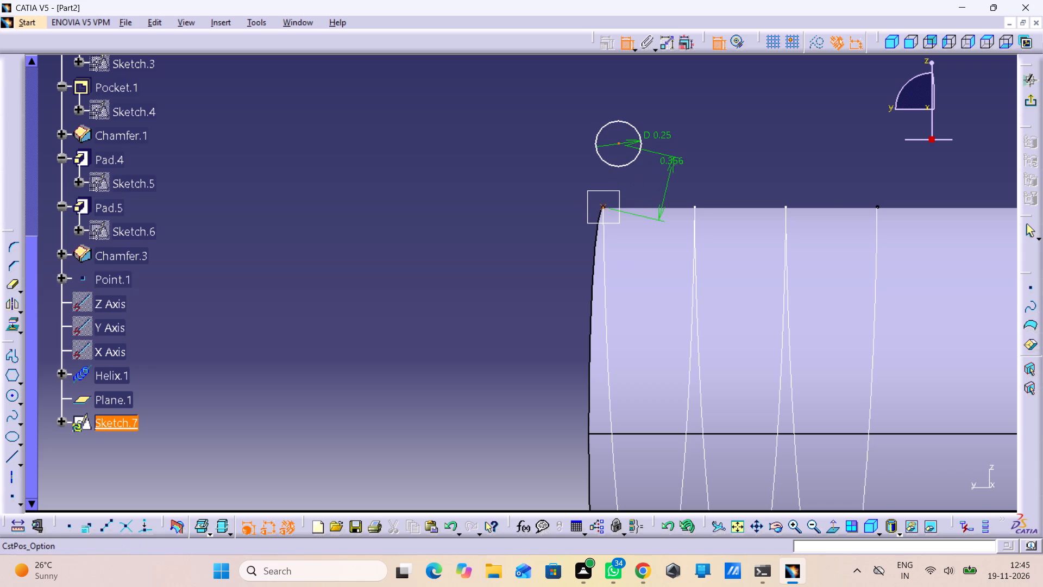
right_click(672, 165)
left_click(733, 259)
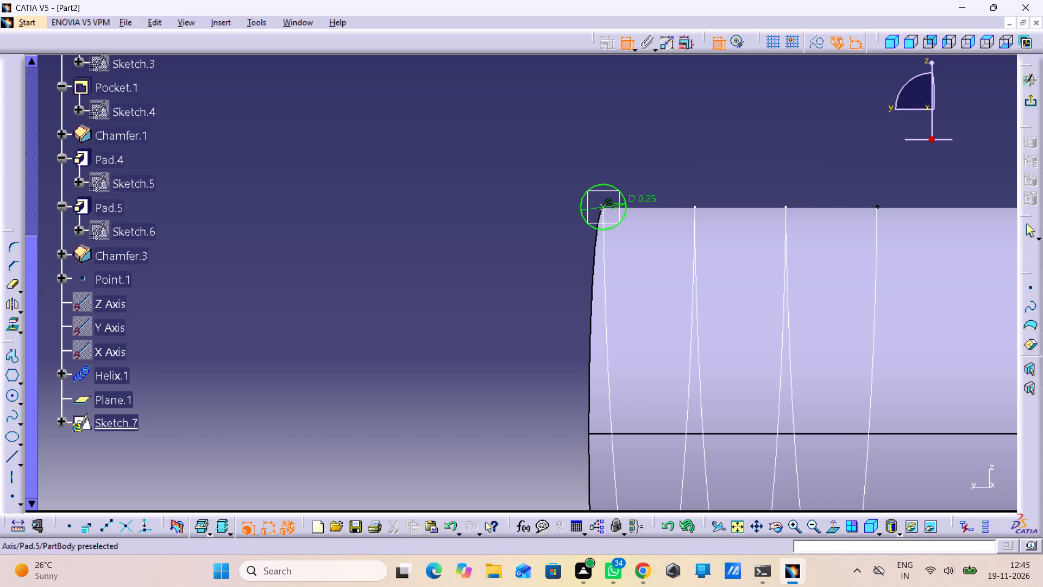
left_click(1033, 107)
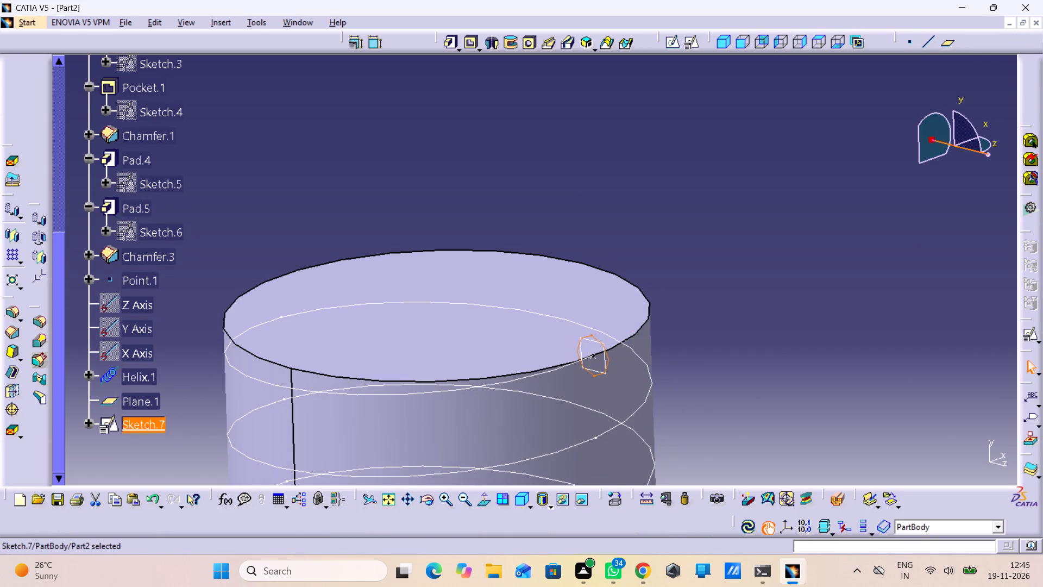
Cut a Slot into the pin using the circle sketch as profile and Helix.1 as centre curve, keeping the profile angle.
left_click(566, 43)
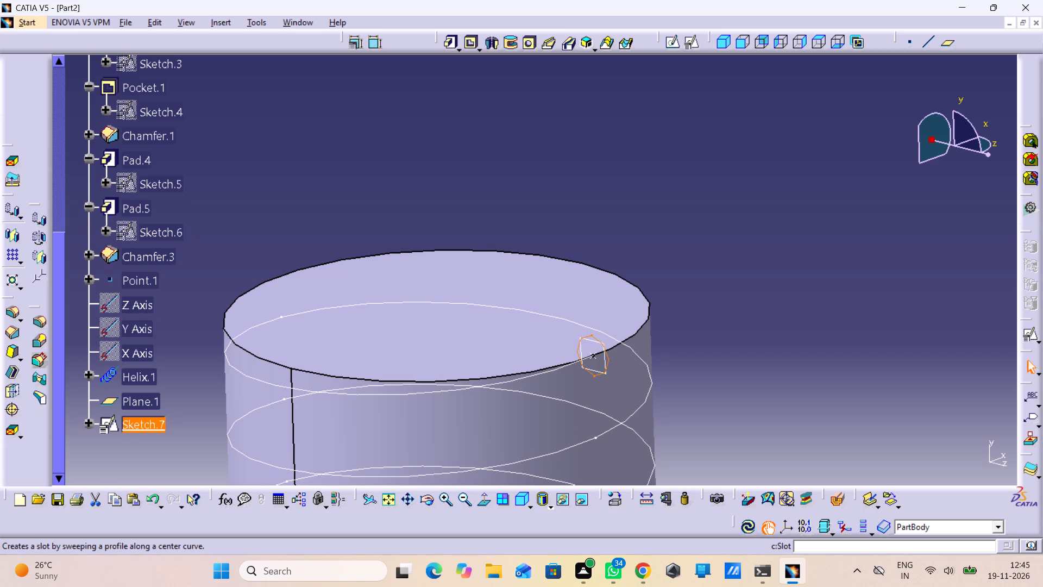
left_click(610, 358)
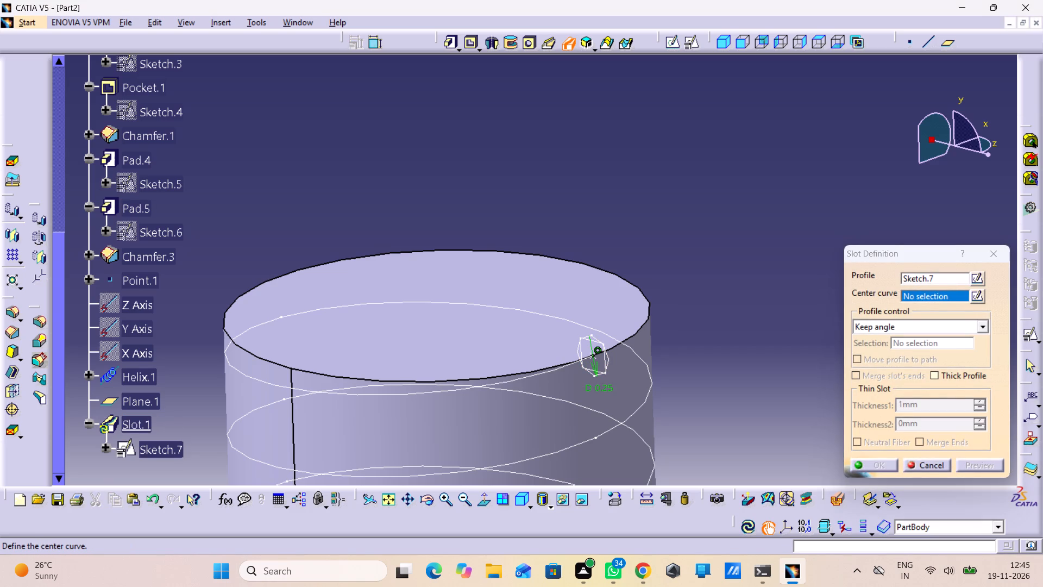
left_click(581, 310)
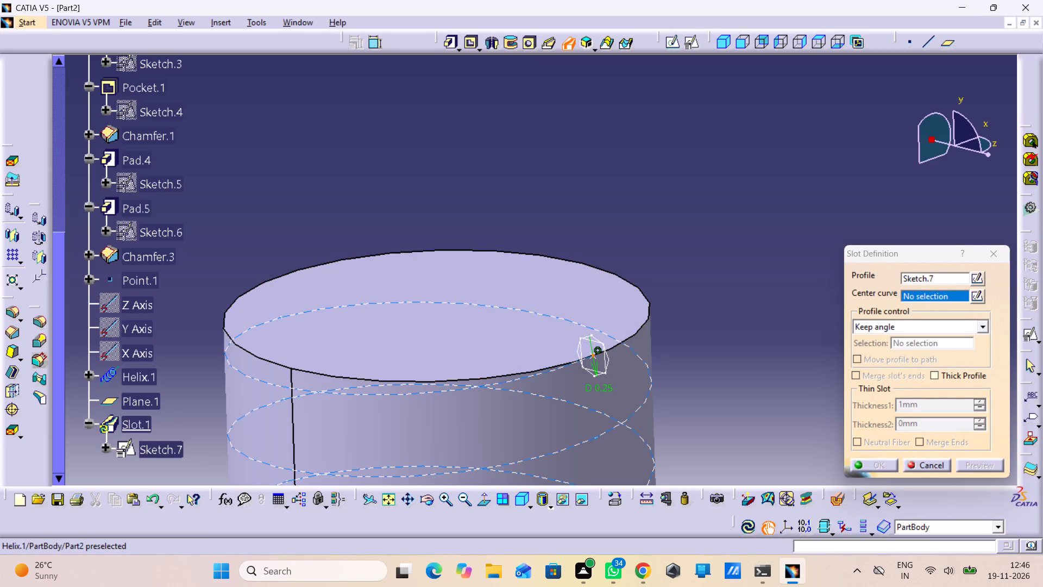
left_click(638, 354)
middle_click_drag(699, 342, 699, 355)
right_click(699, 342)
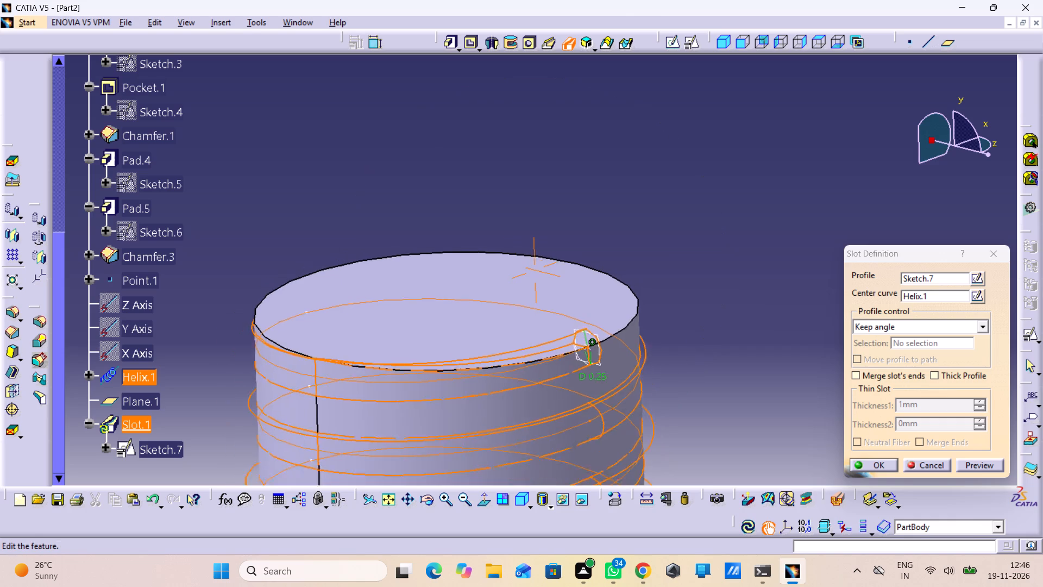
middle_click_drag(699, 355, 695, 421)
left_click(969, 464)
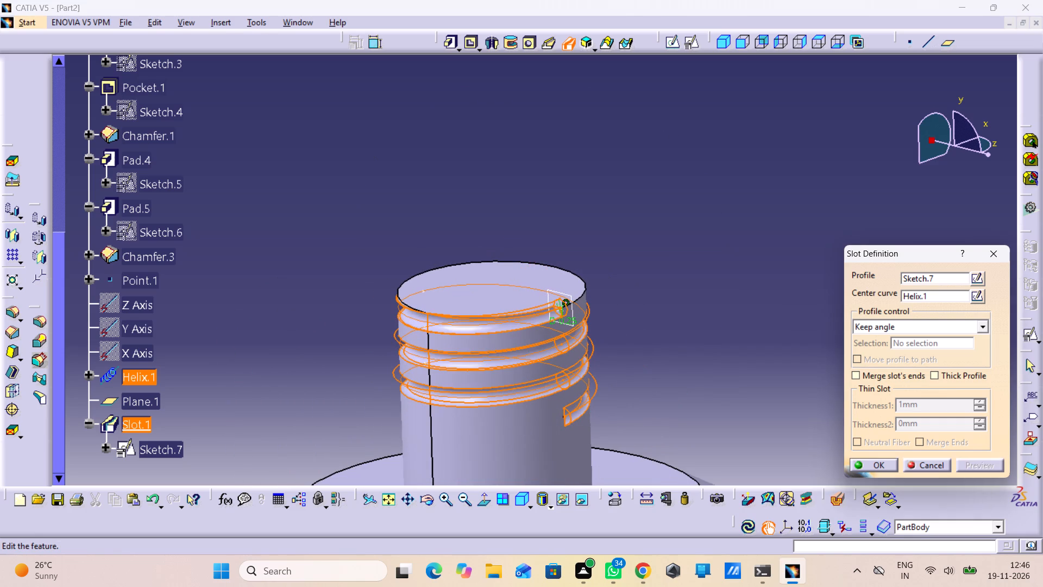
left_click(879, 460)
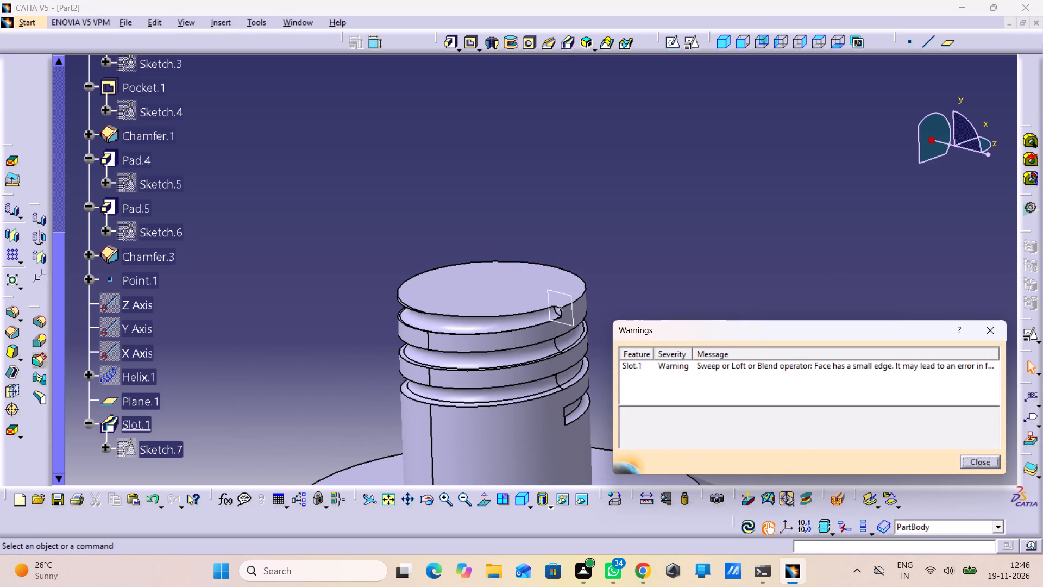
left_click(965, 463)
Examine the whole part from several sides, including the threaded pin, hexagon head and bored shank.
left_click(838, 407)
middle_click_drag(819, 376, 829, 469)
right_click(819, 376)
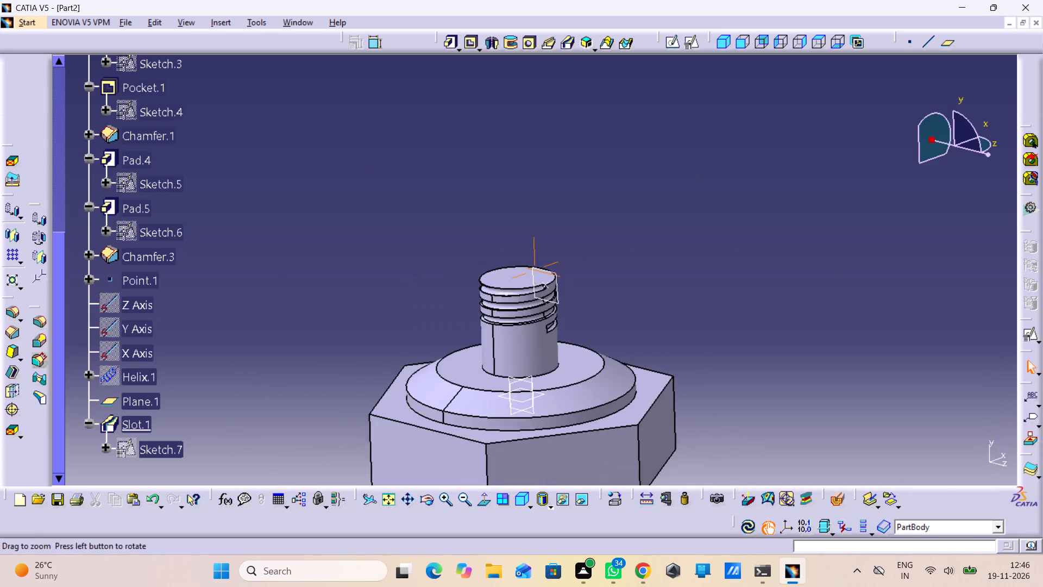
middle_click_drag(829, 469, 829, 472)
middle_click_drag(827, 436, 468, 241)
right_click_drag(827, 419, 468, 241)
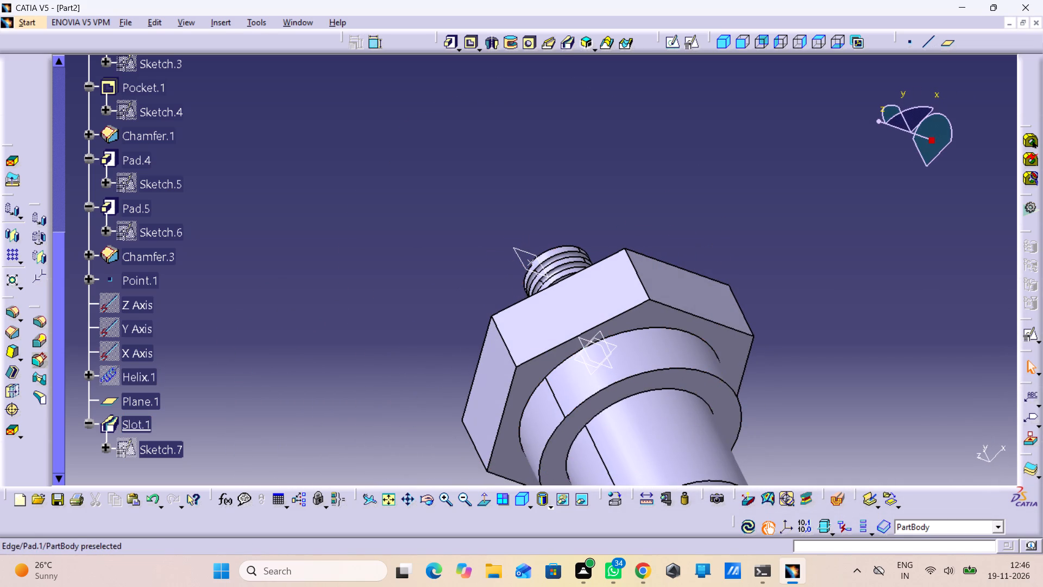
middle_click_drag(810, 399, 681, 183)
right_click_drag(812, 394, 682, 183)
middle_click_drag(839, 429, 756, 320)
right_click_drag(834, 414, 756, 320)
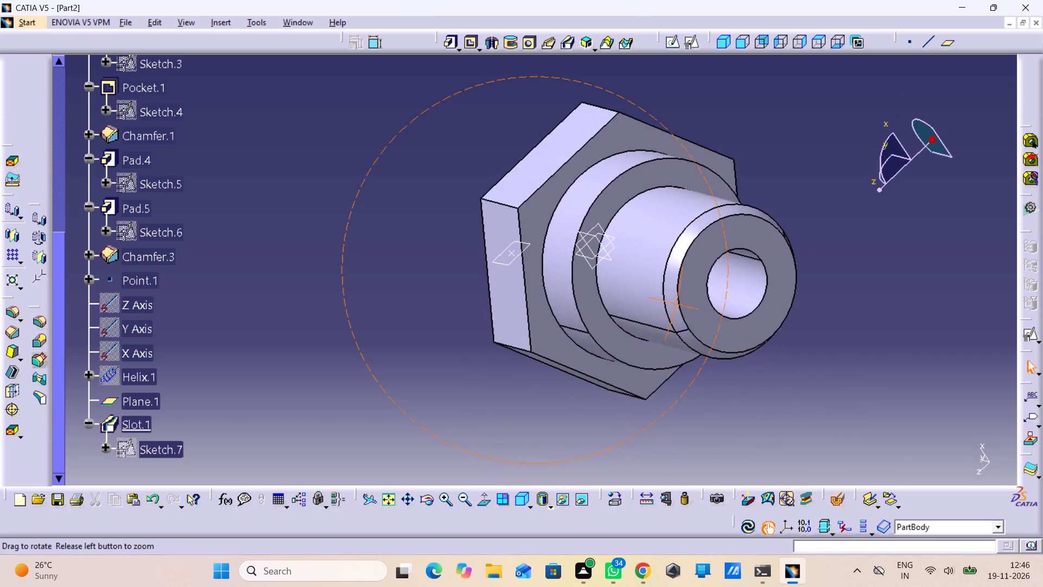
middle_click_drag(756, 320, 728, 299)
right_click_drag(756, 320, 728, 299)
middle_click_drag(781, 410, 802, 455)
middle_click_drag(805, 464, 481, 211)
right_click_drag(807, 449, 481, 211)
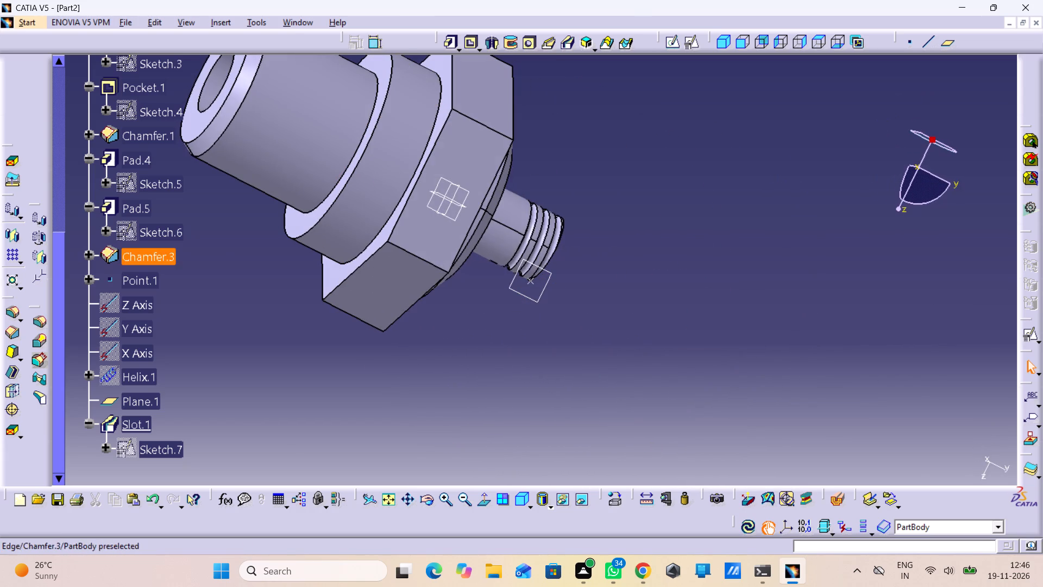
middle_click_drag(598, 184, 651, 273)
right_click_drag(601, 183, 651, 273)
middle_click_drag(488, 353, 459, 455)
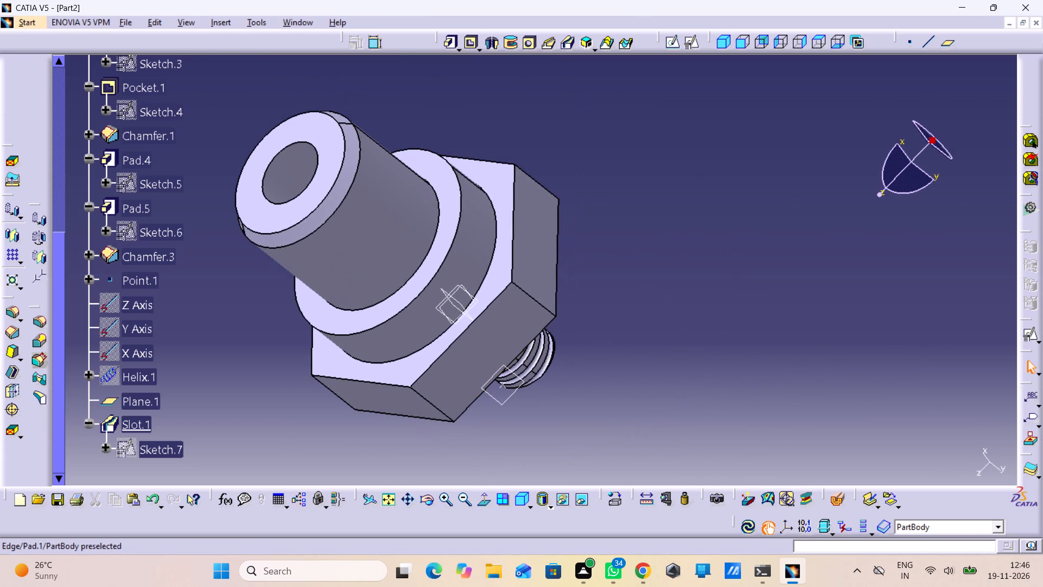
middle_click_drag(634, 206, 705, 280)
right_click_drag(644, 203, 706, 273)
middle_click_drag(576, 438, 578, 328)
right_click_drag(576, 388, 578, 328)
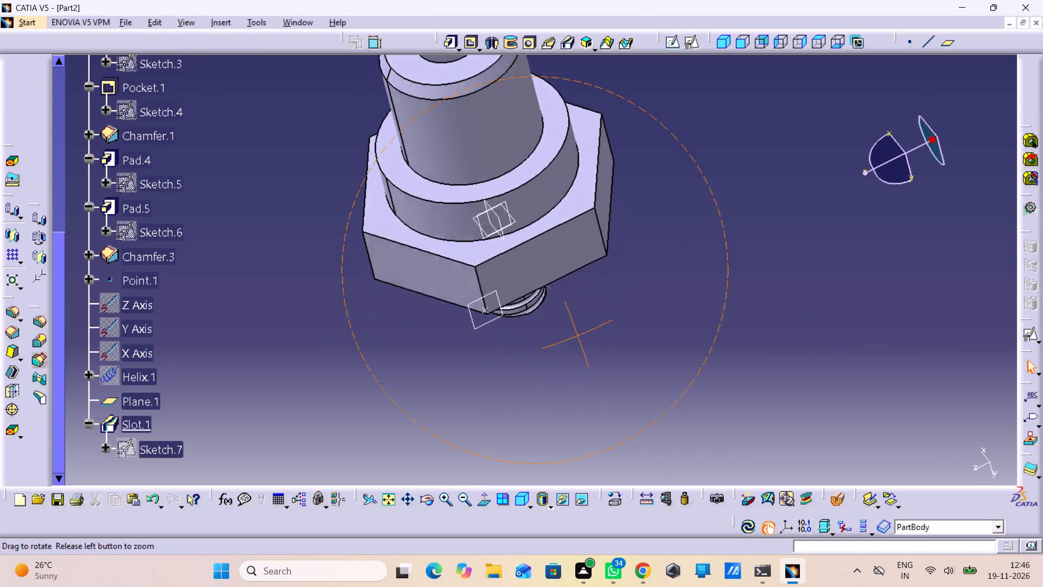
Hide all planes in the part, including the reference planes and the plane at the helix start.
right_click_drag(578, 328, 589, 289)
middle_click_drag(578, 328, 590, 288)
middle_click_drag(612, 300, 493, 480)
middle_click_drag(551, 207, 634, 185)
right_click_drag(551, 207, 634, 185)
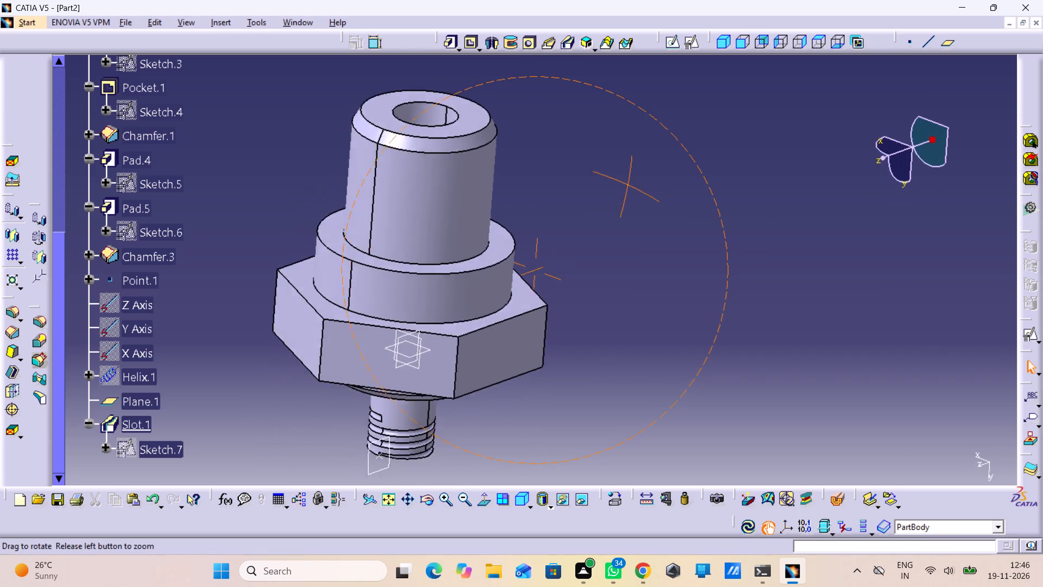
right_click_drag(634, 185, 670, 185)
middle_click_drag(634, 185, 670, 185)
middle_click_drag(622, 201, 650, 263)
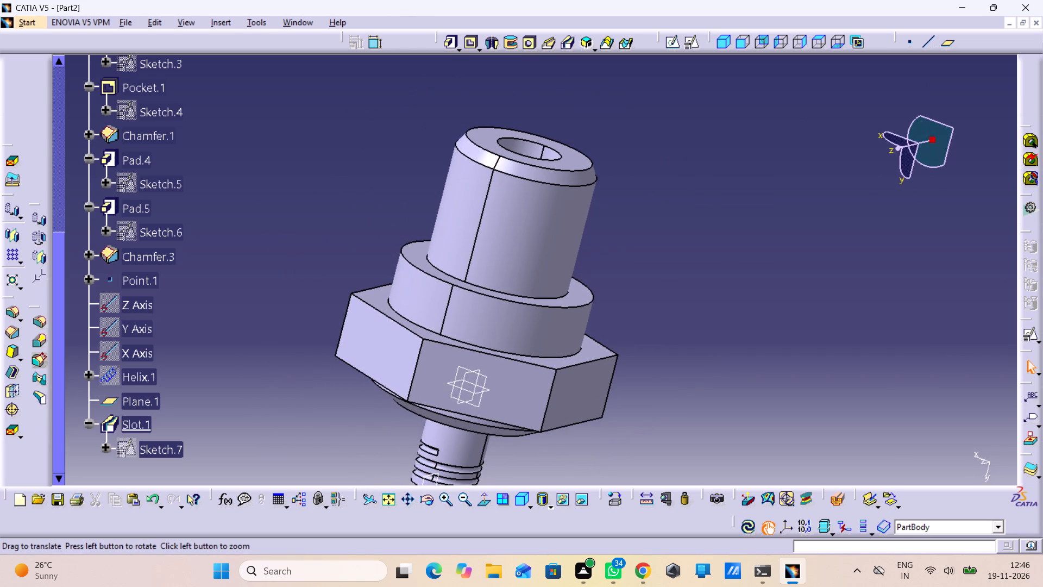
left_click(223, 19)
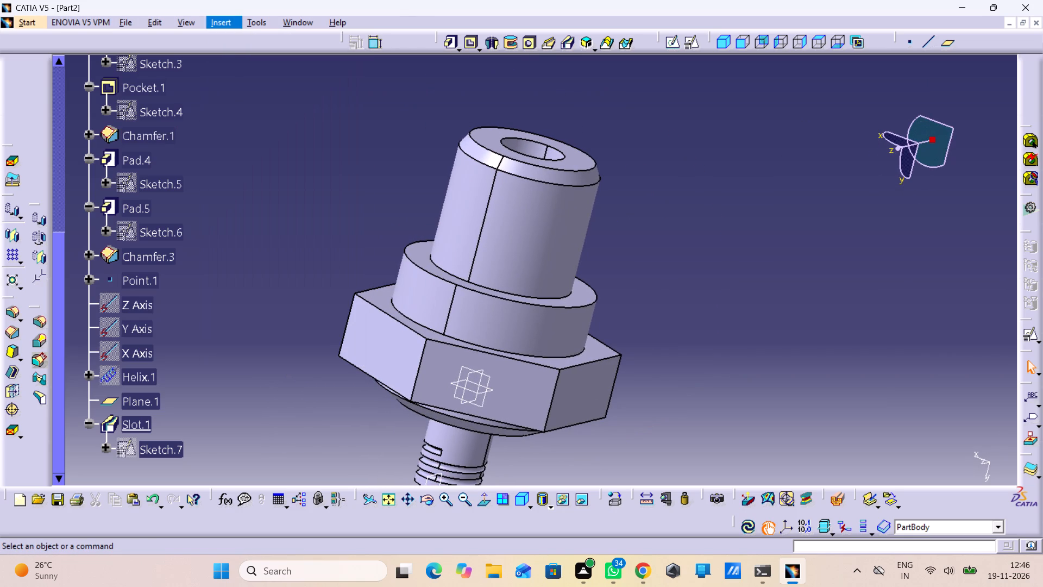
left_click(258, 19)
left_click(258, 19)
left_click(292, 136)
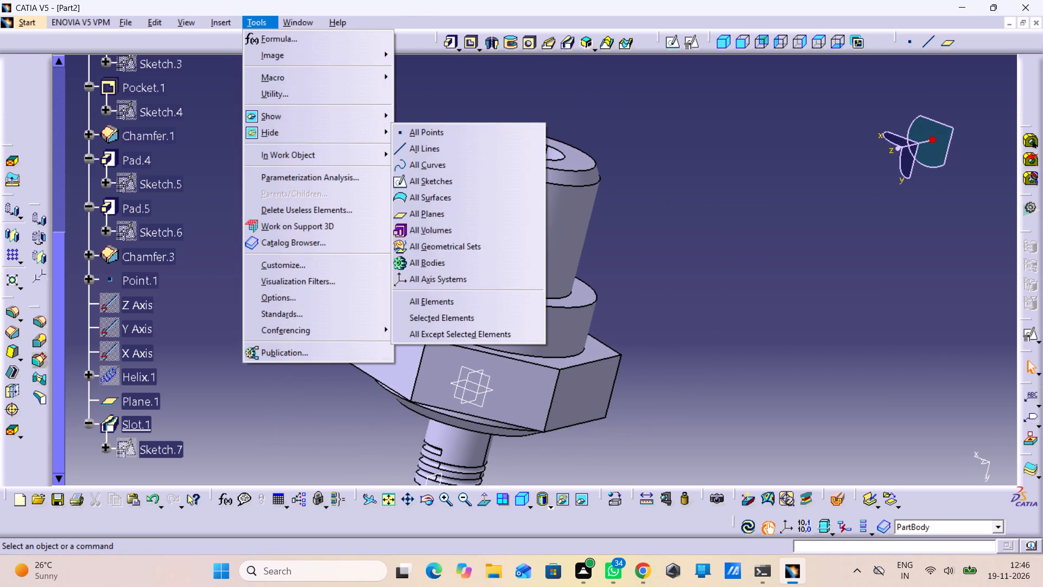
left_click(437, 216)
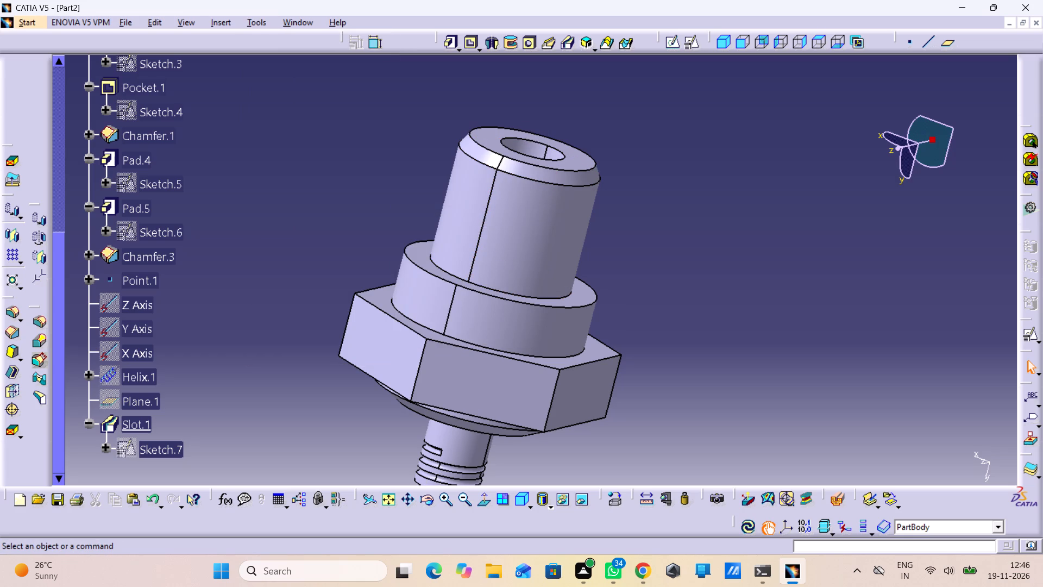
Hide the helix start point, Point.1, at the free end of the threaded pin.
middle_click_drag(380, 190, 491, 78)
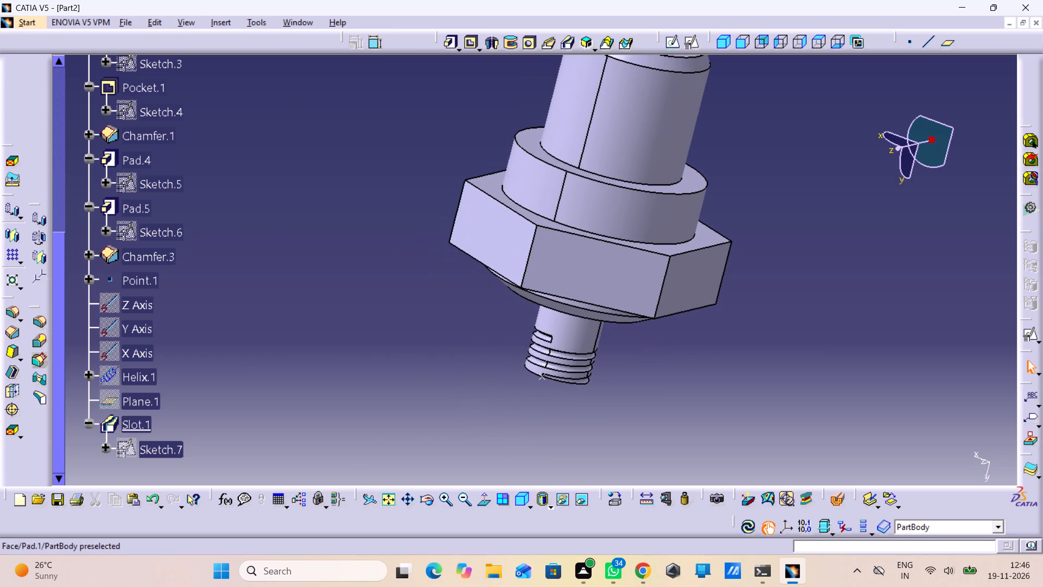
right_click(541, 376)
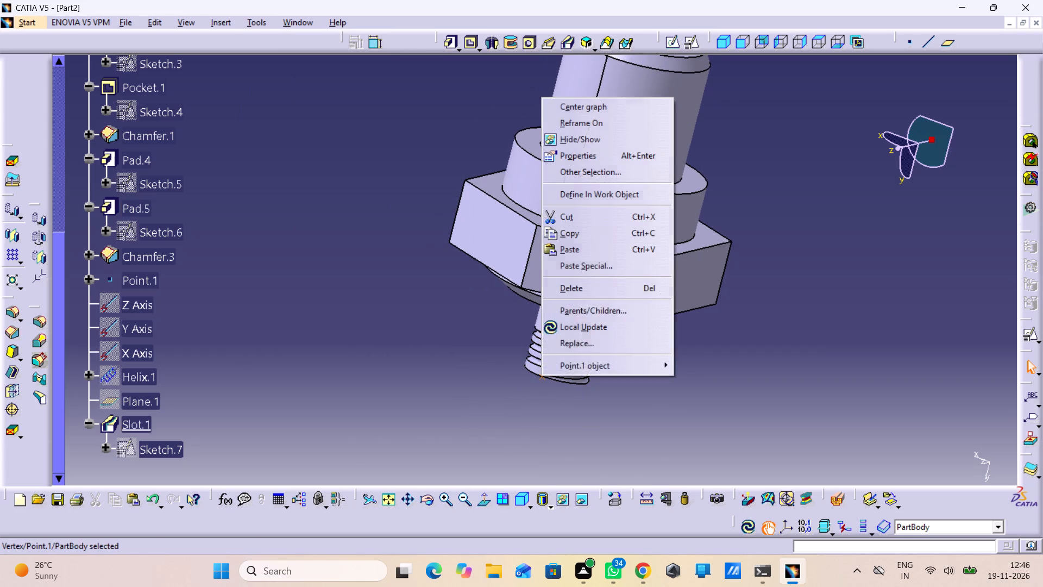
left_click(577, 138)
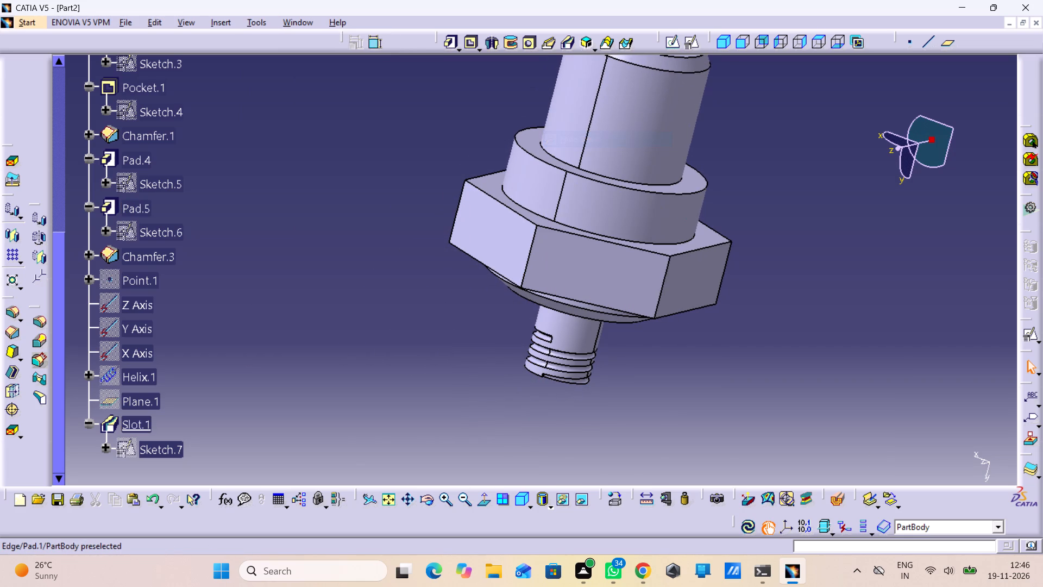
Save the part as a CATPart named "glow plug" in the piston folder.
middle_click_drag(411, 273, 382, 348)
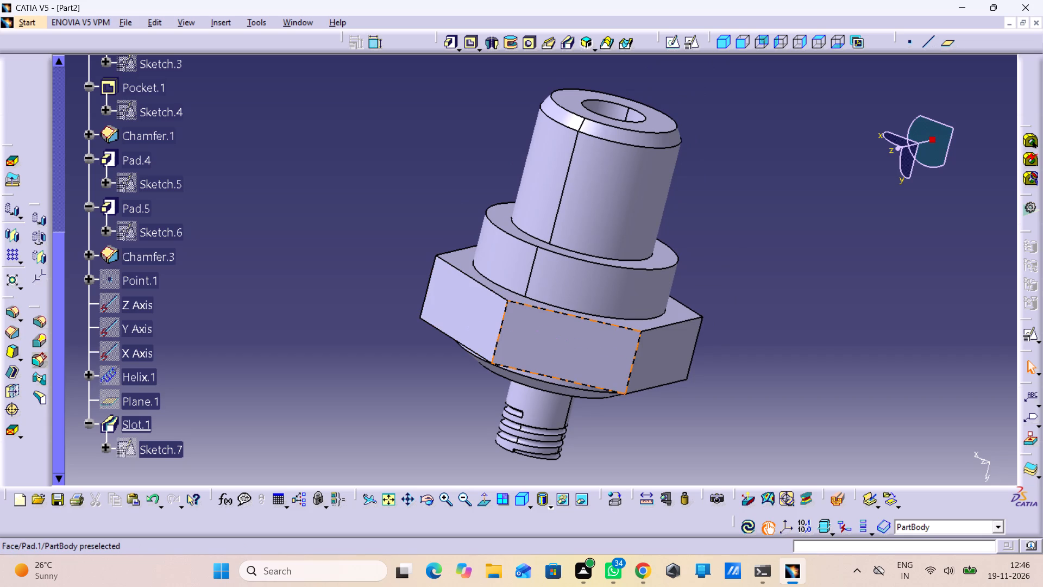
key("ctrl+s")
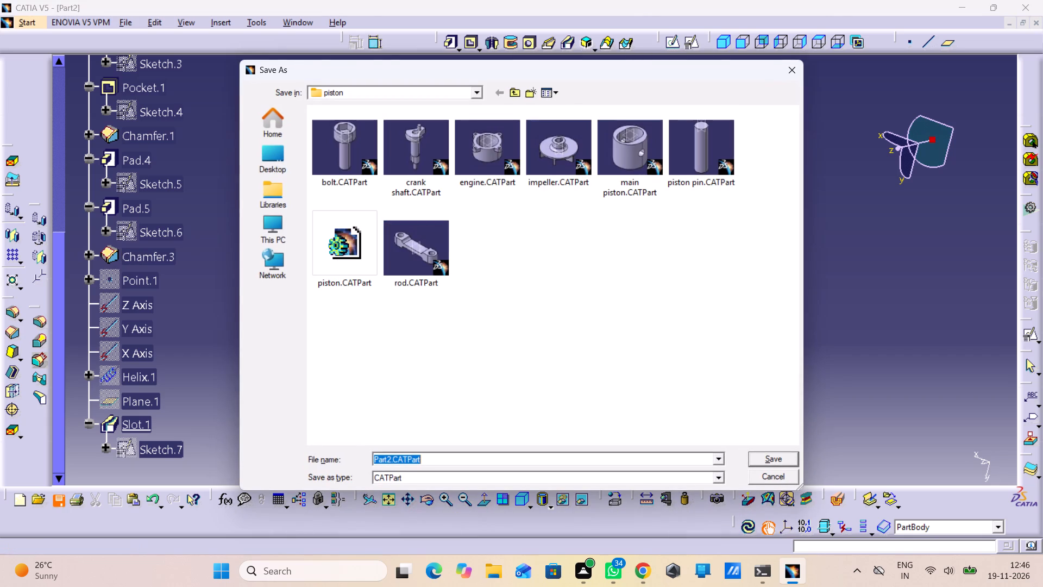
type("gloe=w")
key("BackSpace")
key("BackSpace")
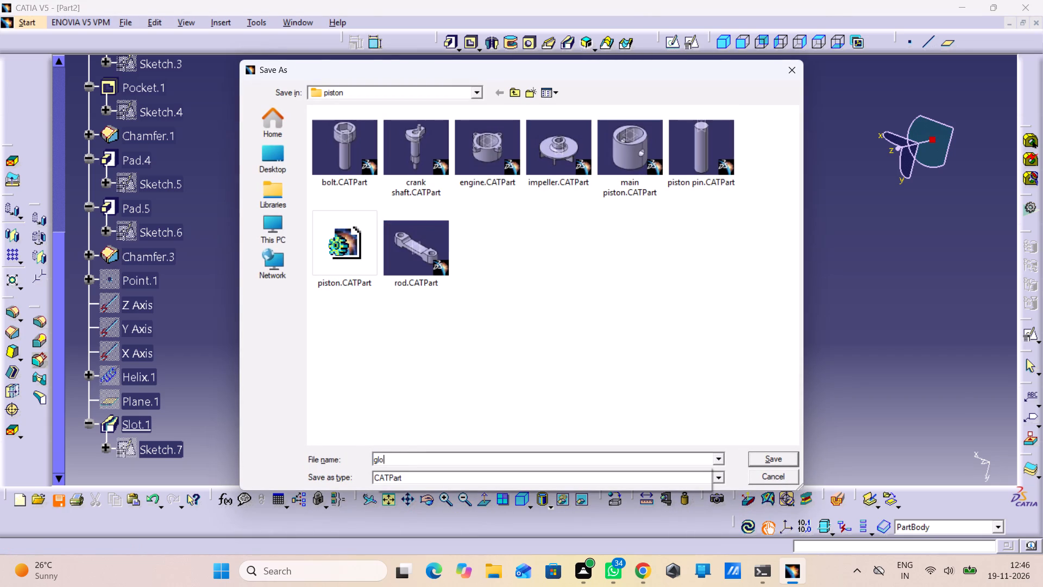
key("BackSpace")
type("w plig.")
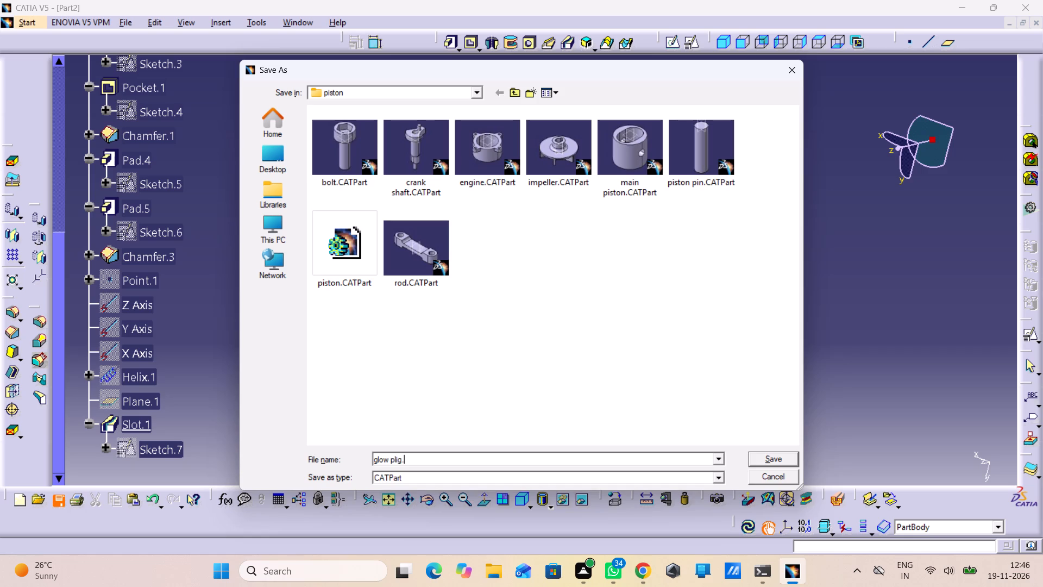
key("BackSpace")
key("BackSpace")
key("BackSpace")
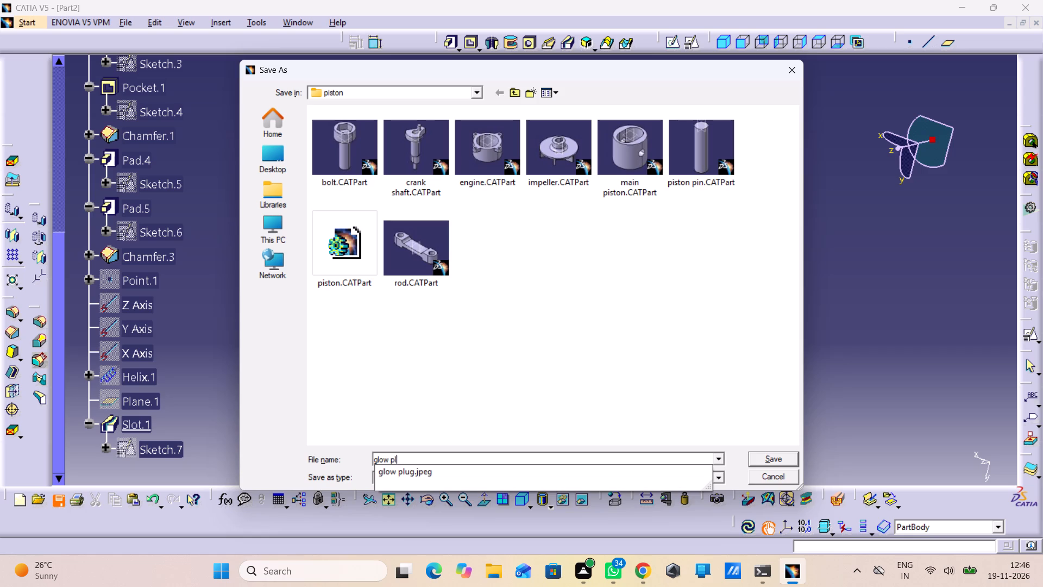
type("uh=g")
key("BackSpace")
key("BackSpace")
key("g")
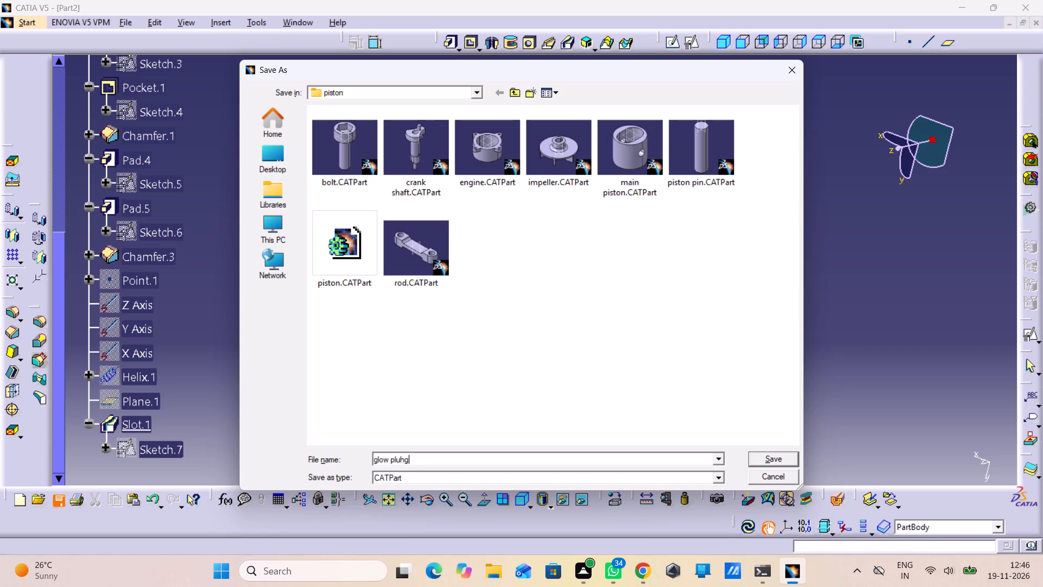
key("BackSpace")
key("BackSpace")
key("g")
key("Return")
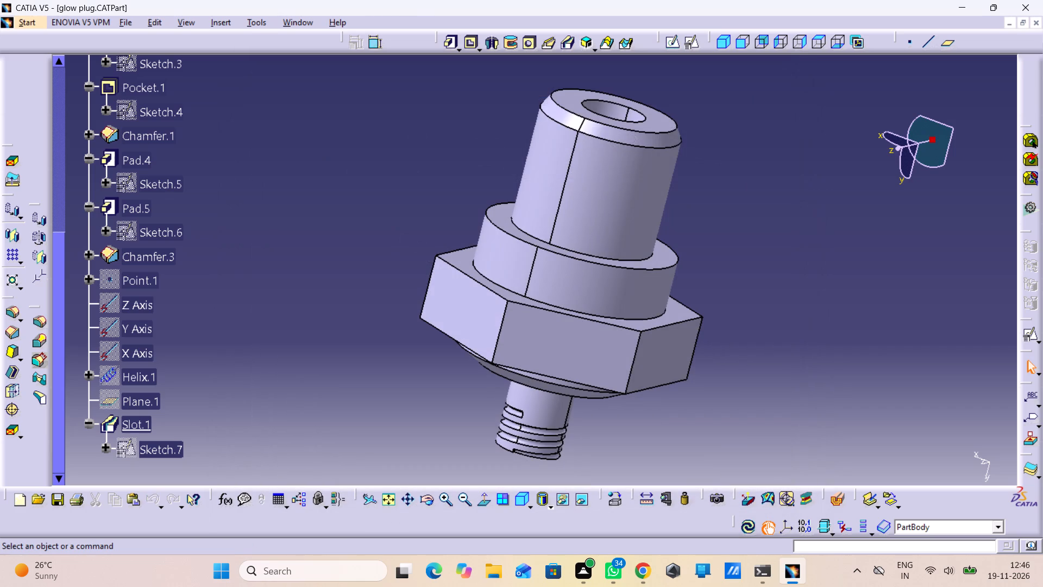
Print the whole document with Microsoft Print to PDF and save the output as "glow plug" in the piston folder.
key("ctrl+p")
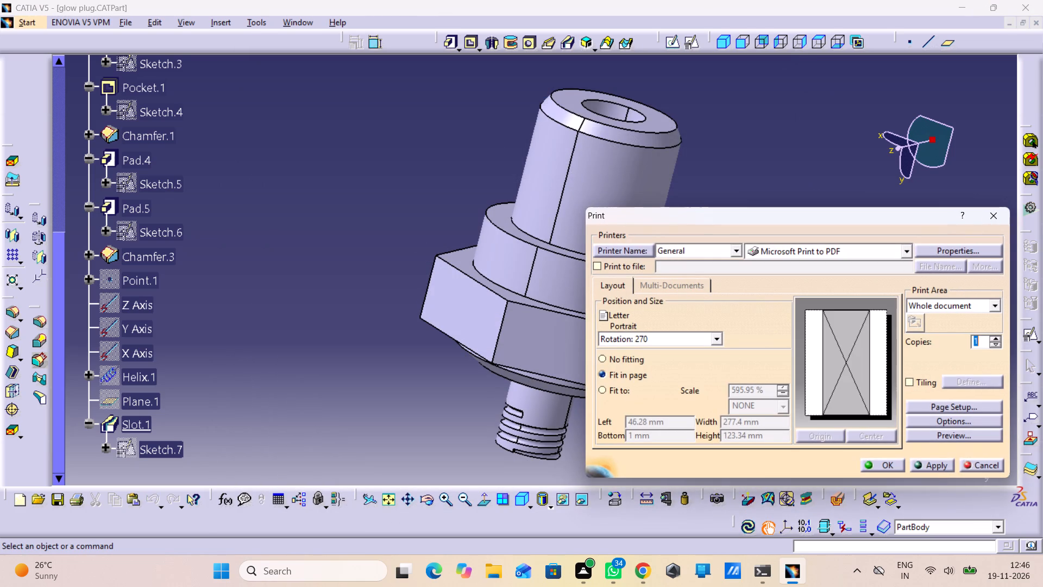
left_click(884, 472)
left_click(884, 457)
left_click(875, 469)
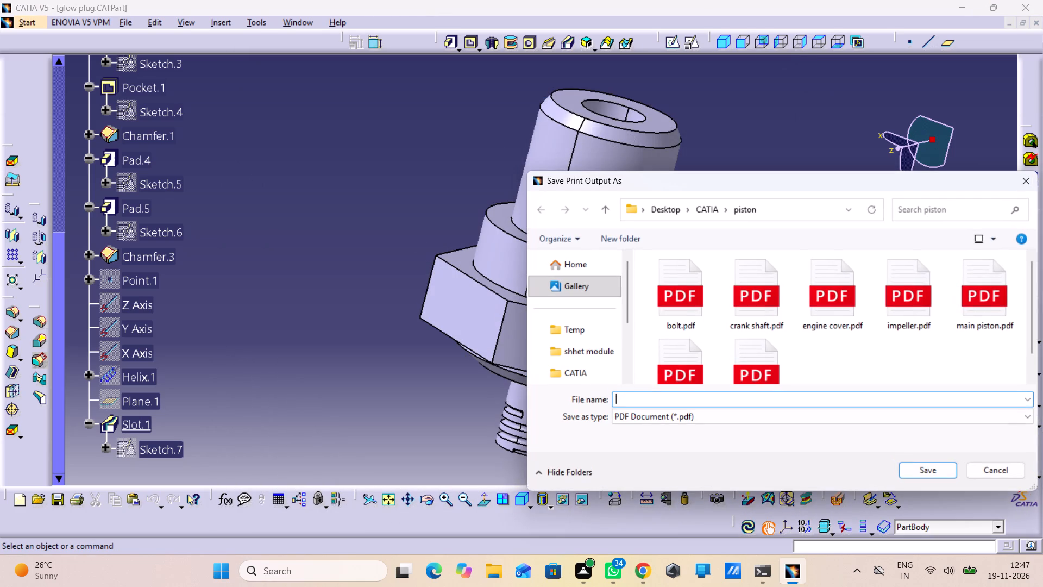
type("glo")
type("w plug")
key("Return")
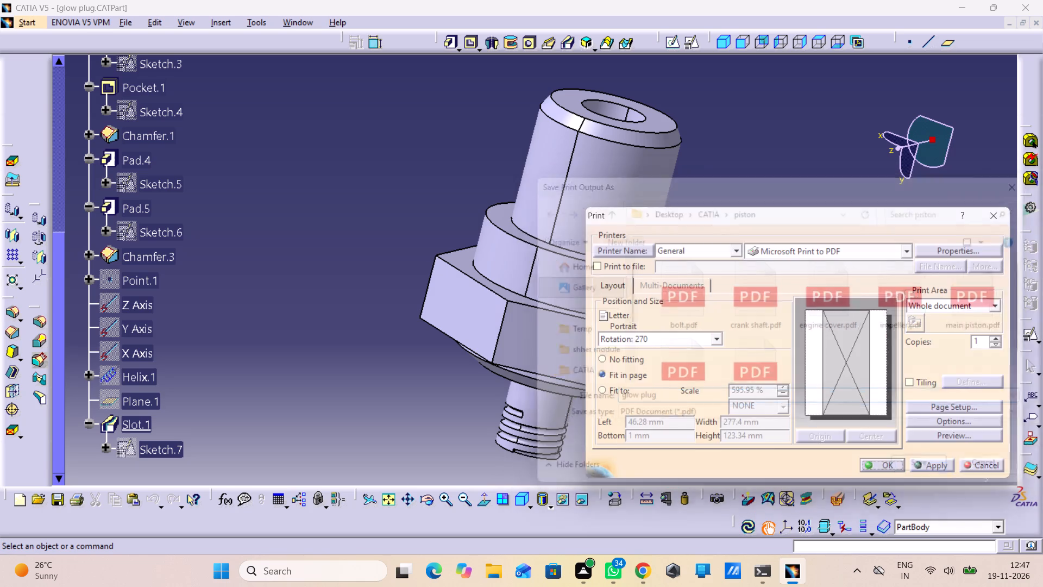